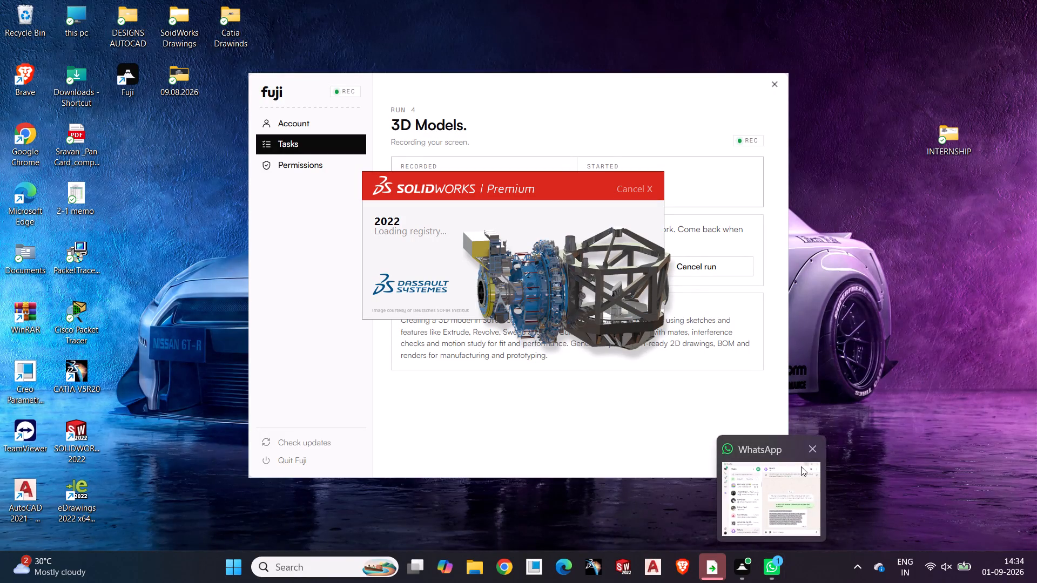
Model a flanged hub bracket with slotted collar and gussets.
Close the WhatsApp window.
{"action": "left_click", "coordinate": [816, 447]}
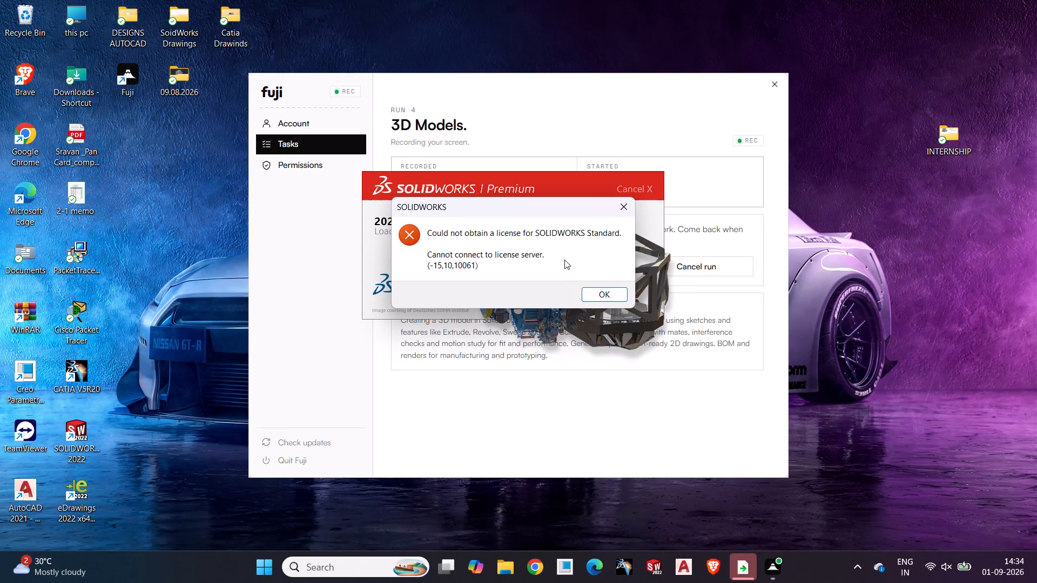
Dismiss the SOLIDWORKS license error dialog and cancel the startup of SOLIDWORKS Premium 2022.
{"action": "left_click", "coordinate": [631, 213]}
{"action": "left_click", "coordinate": [648, 183]}
{"action": "left_click", "coordinate": [655, 192]}
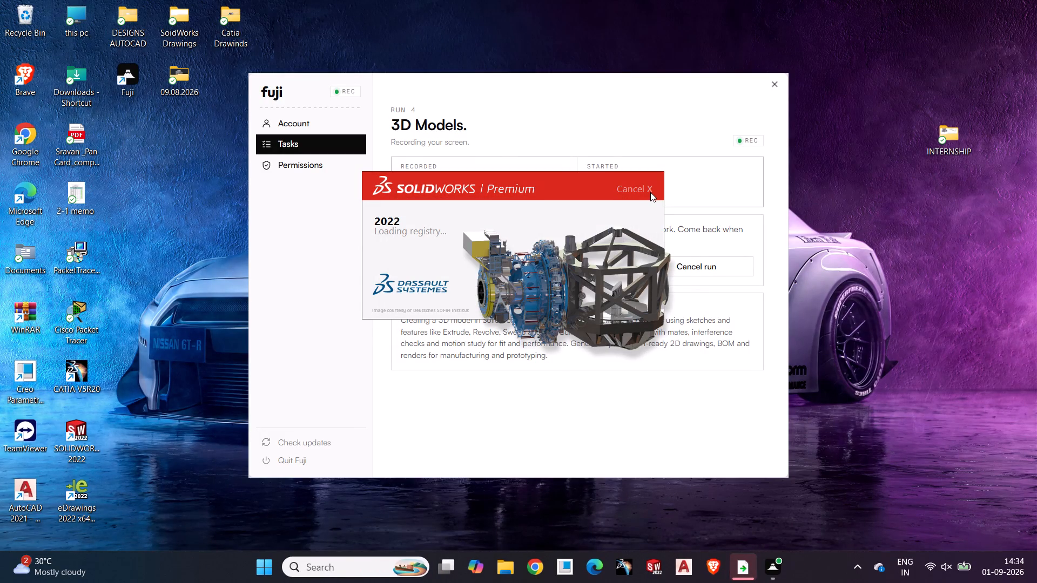
{"action": "left_click", "coordinate": [650, 192]}
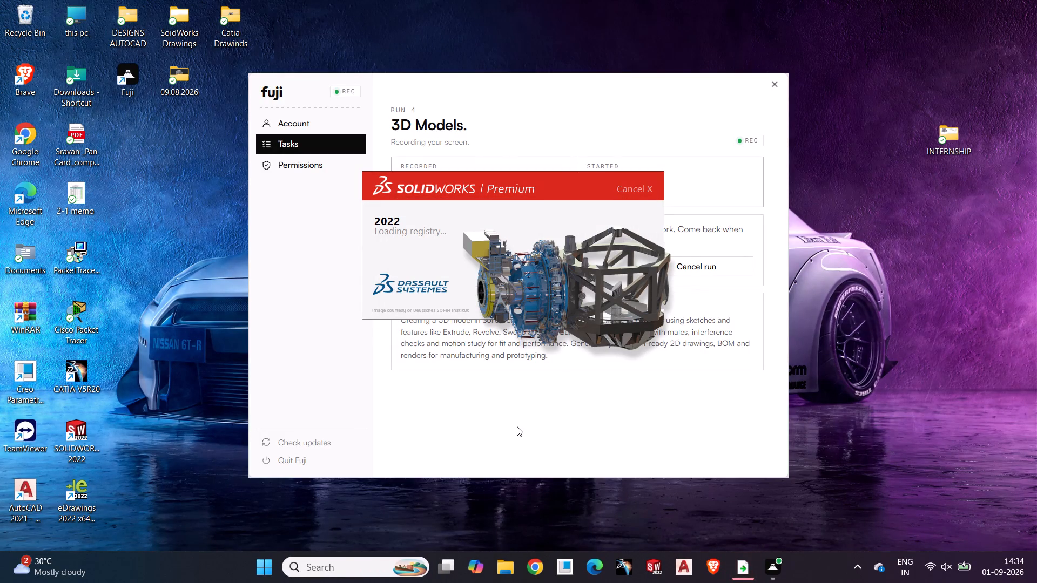
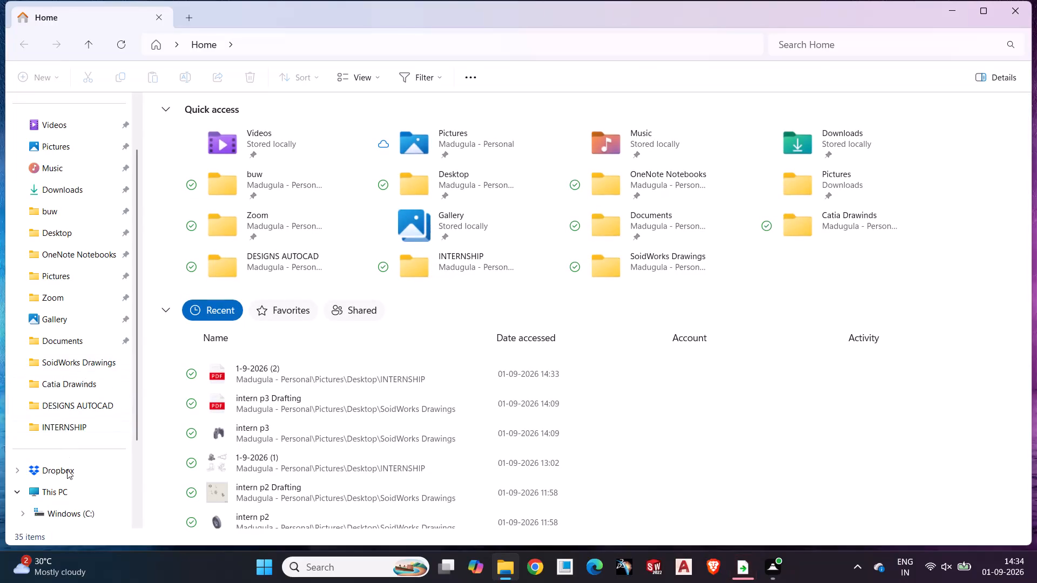
Open the SolidWorks_Flexnet_Server folder on the Windows (C:) drive.
{"action": "scroll", "coordinate": [60, 509], "scroll_direction": "down", "scroll_amount": 1}
{"action": "left_click", "coordinate": [75, 446]}
{"action": "double_click", "coordinate": [237, 214]}
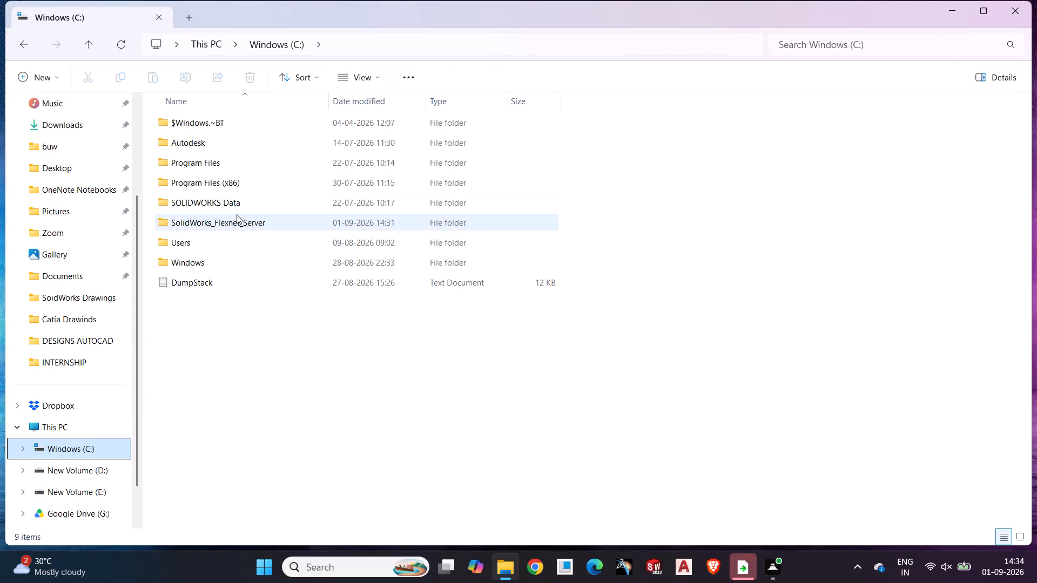
Run the server_remove batch file in the SolidWorks_Flexnet_Server folder as administrator.
{"action": "left_click", "coordinate": [239, 218]}
{"action": "right_click", "coordinate": [239, 218]}
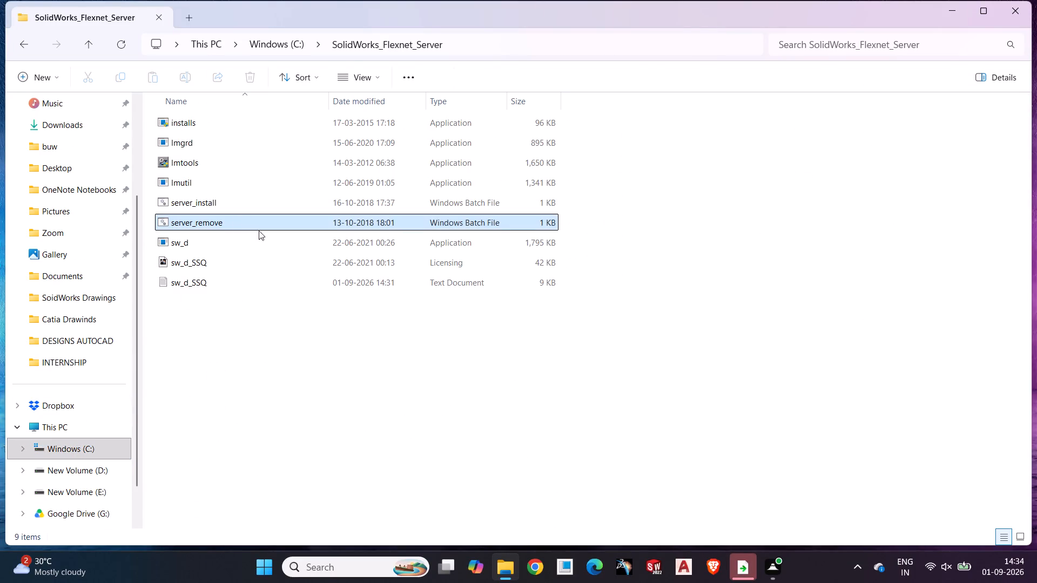
{"action": "left_click", "coordinate": [291, 272]}
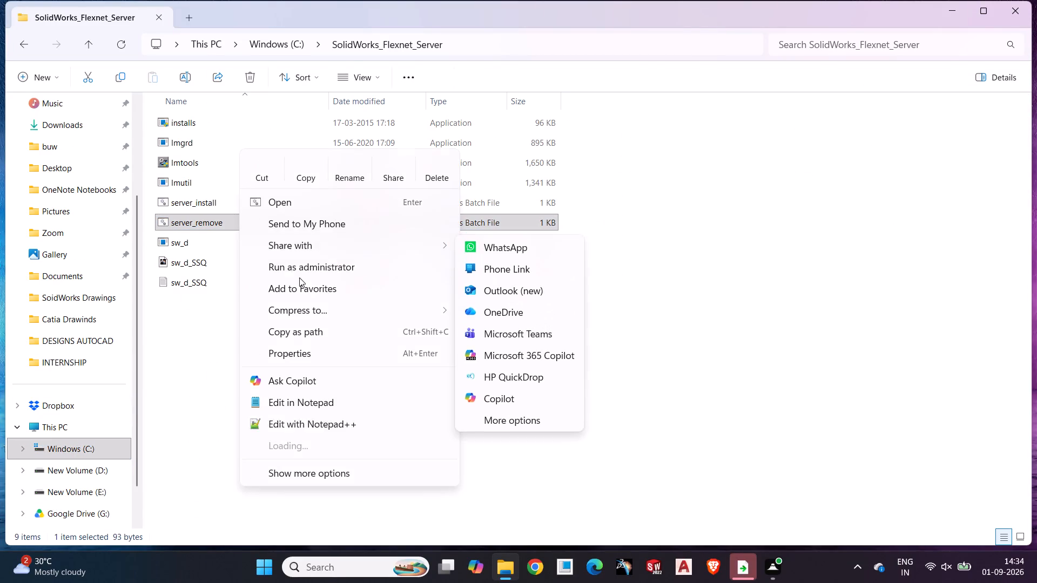
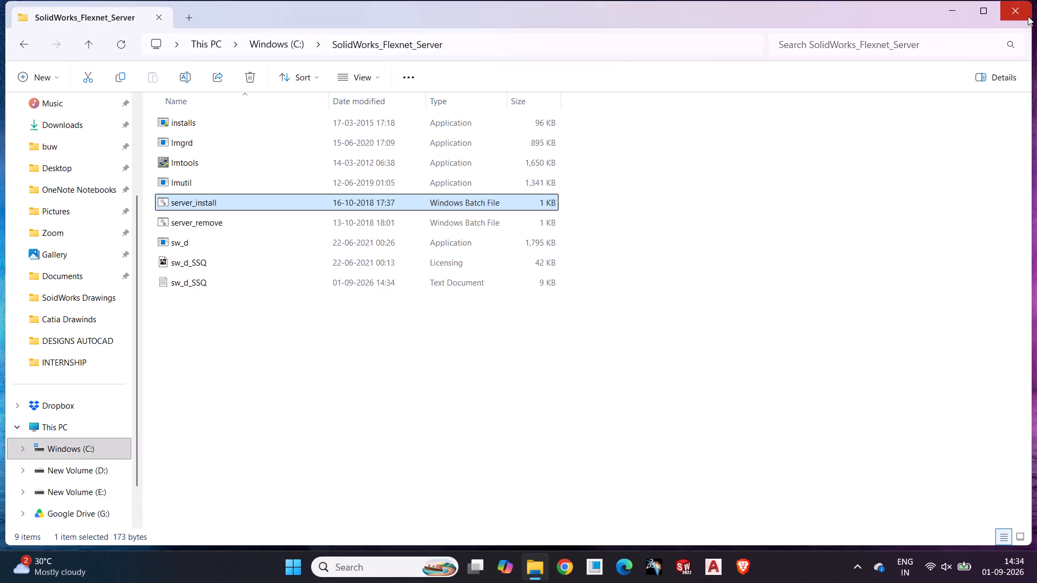
Close the SolidWorks_Flexnet_Server folder window and refresh the desktop.
{"action": "left_click", "coordinate": [1028, 16]}
{"action": "right_click_drag", "start_coordinate": [617, 138], "coordinate": [609, 159]}
{"action": "left_click", "coordinate": [666, 199]}
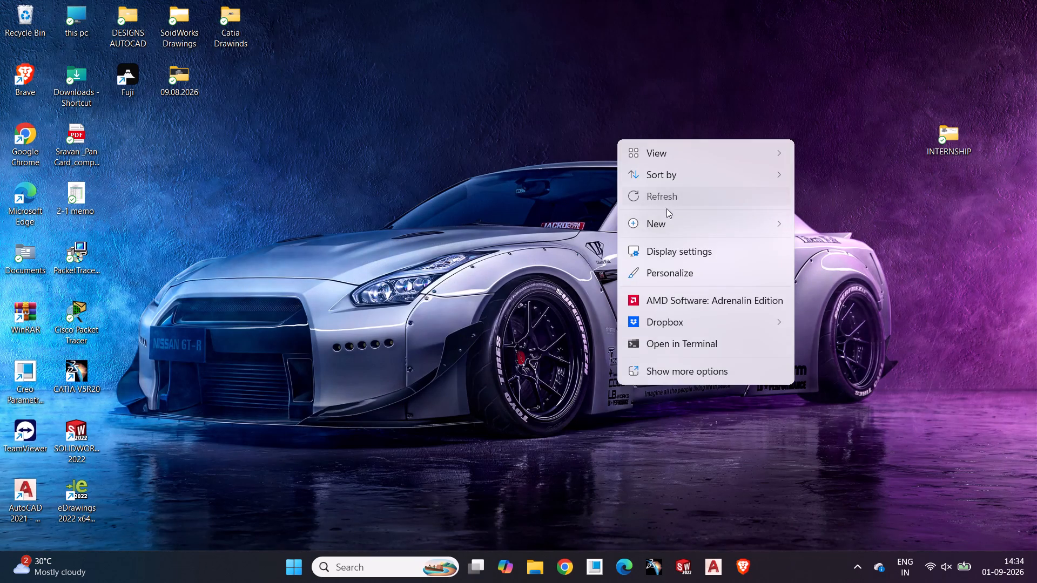
Launch SOLIDWORKS 2022 and dismiss its Welcome dialog without opening a document.
{"action": "left_click", "coordinate": [689, 572]}
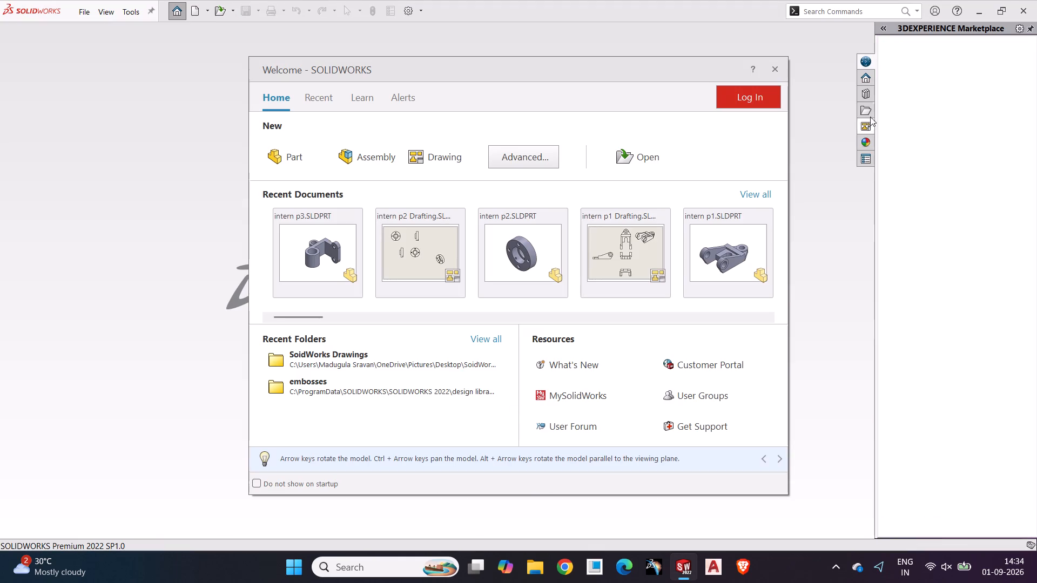
{"action": "left_click", "coordinate": [776, 73]}
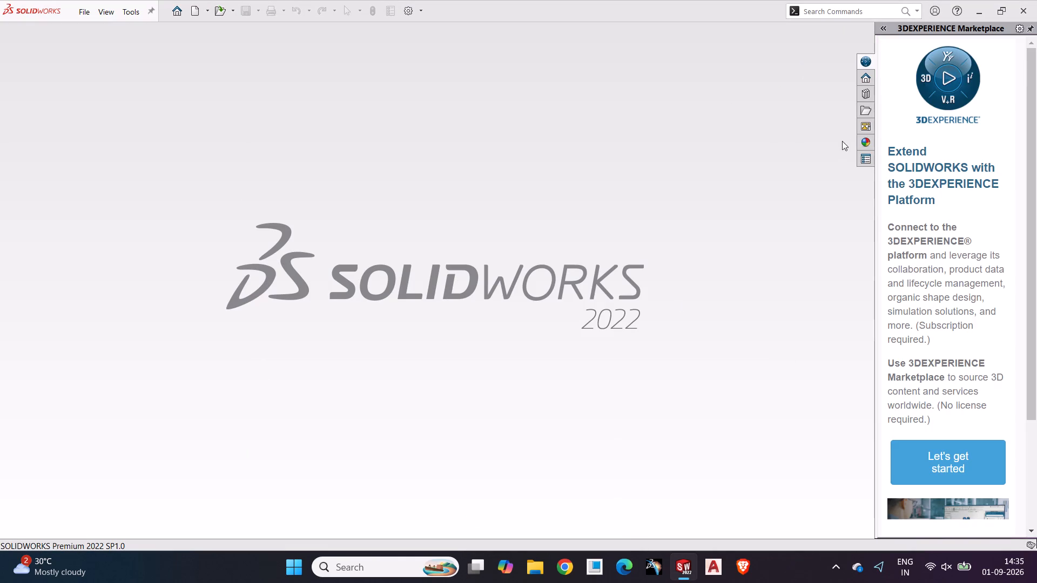
Minimize SOLIDWORKS and launch the Fuji application from its desktop shortcut.
{"action": "left_click", "coordinate": [979, 4]}
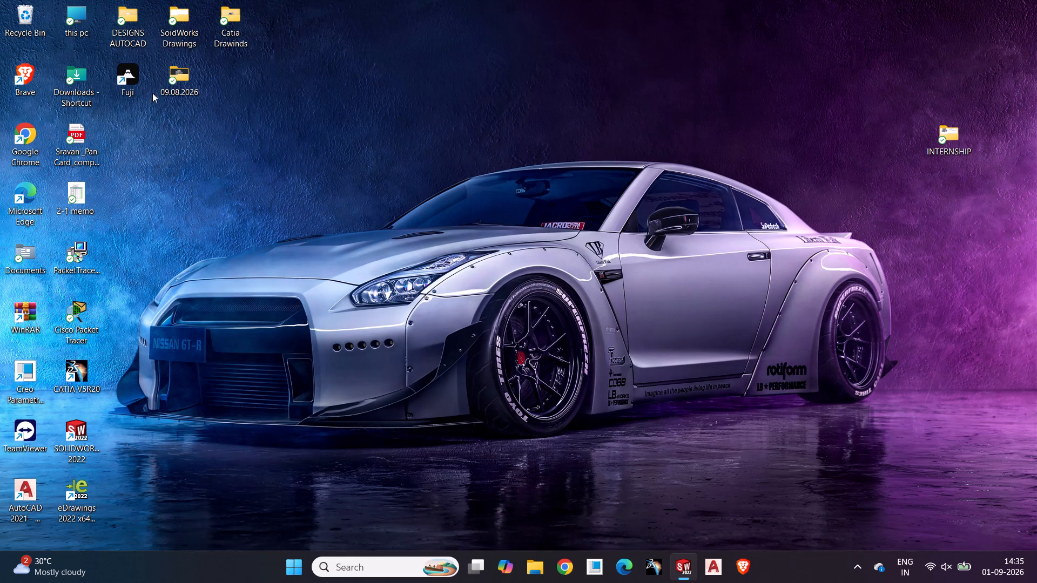
{"action": "double_click", "coordinate": [129, 75]}
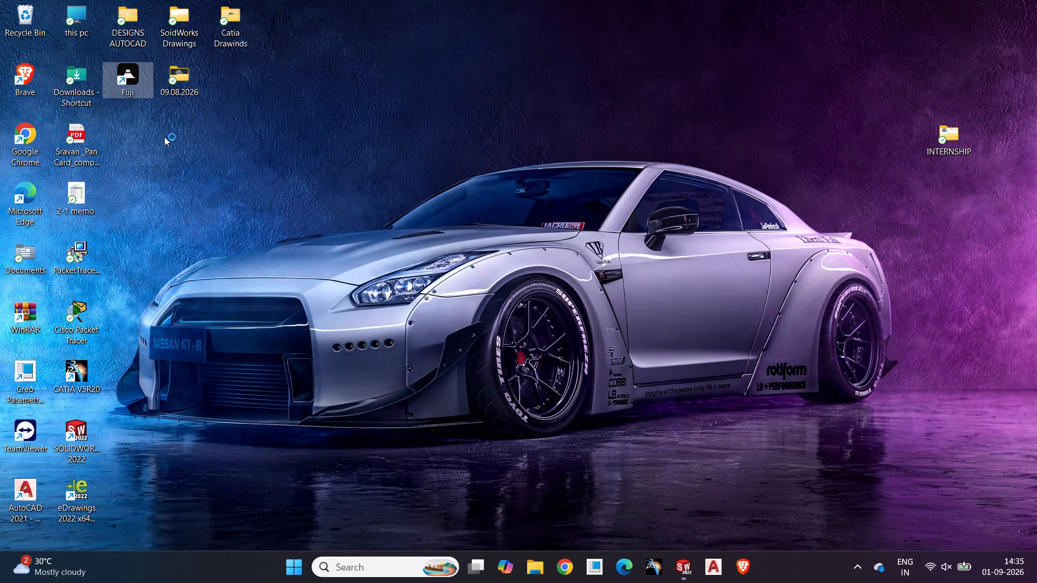
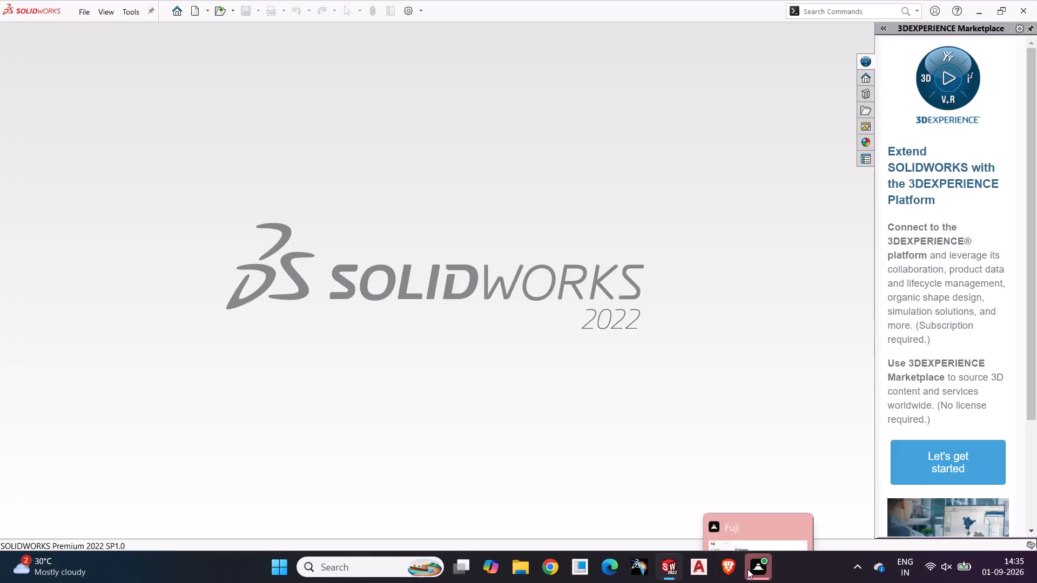
Create a new Part document.
{"action": "left_click", "coordinate": [196, 11]}
{"action": "left_click", "coordinate": [280, 280]}
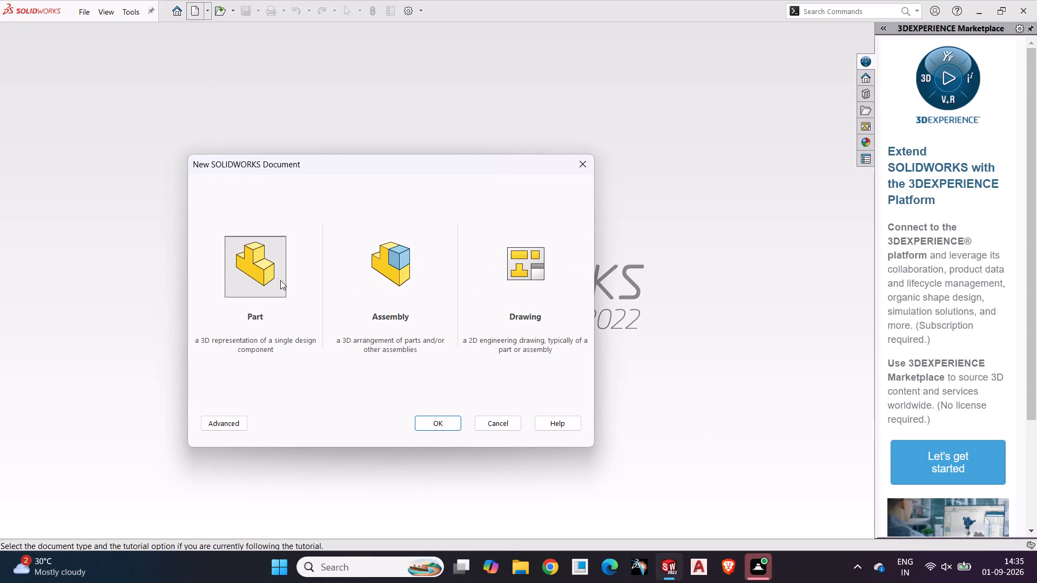
{"action": "left_click", "coordinate": [446, 424]}
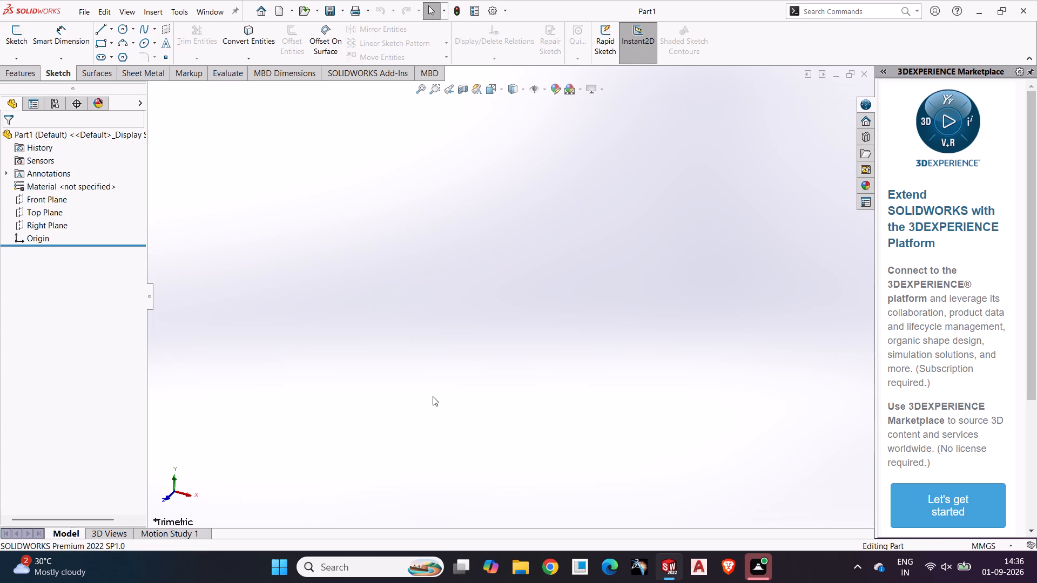
Start a new sketch on the Front Plane.
{"action": "left_click", "coordinate": [47, 201]}
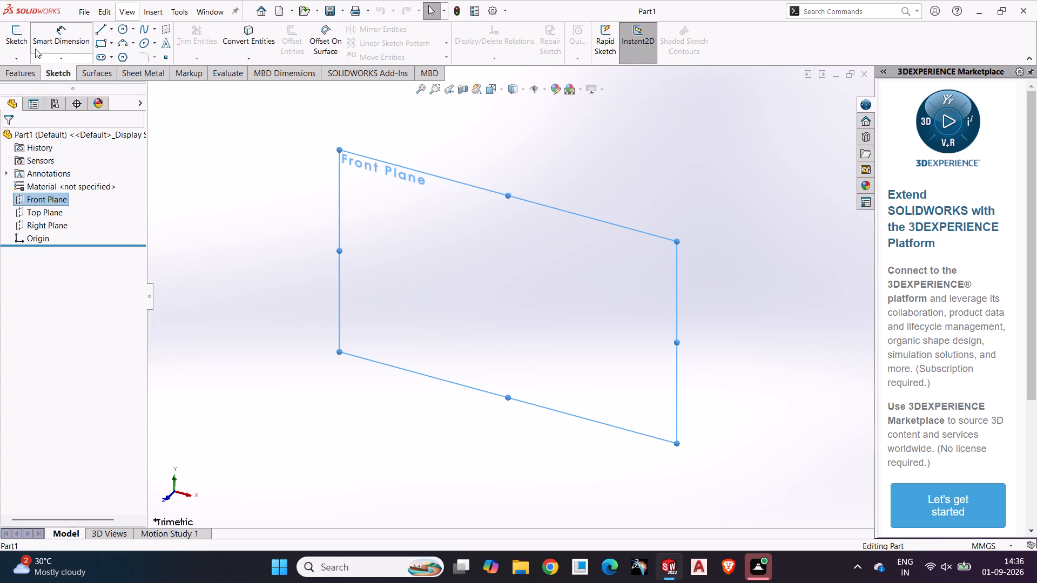
{"action": "left_click", "coordinate": [23, 43]}
{"action": "left_click", "coordinate": [243, 194]}
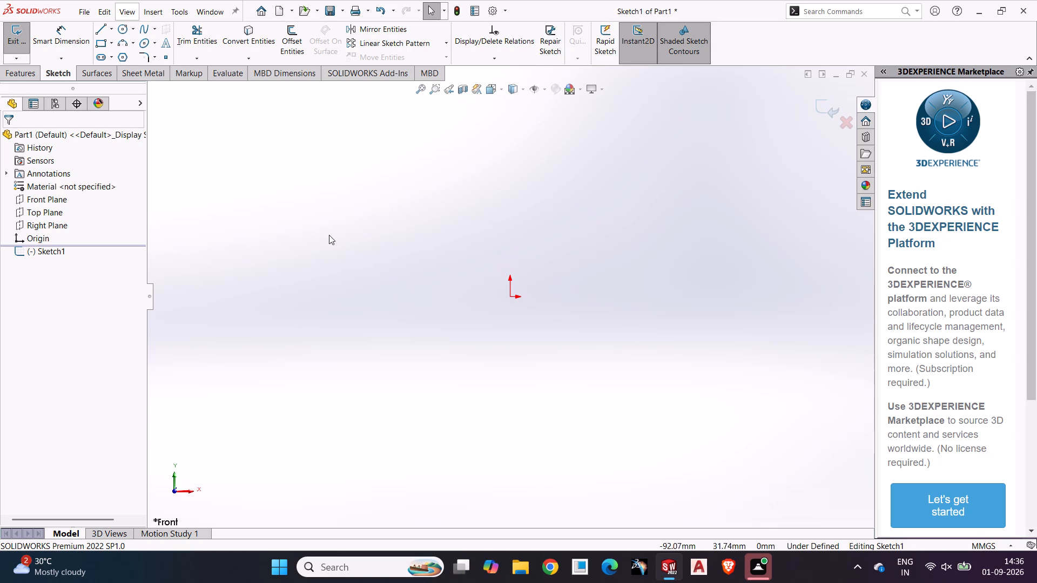
Sketch a vertical centerline about 193 mm long passing through the origin.
{"action": "left_click", "coordinate": [111, 24]}
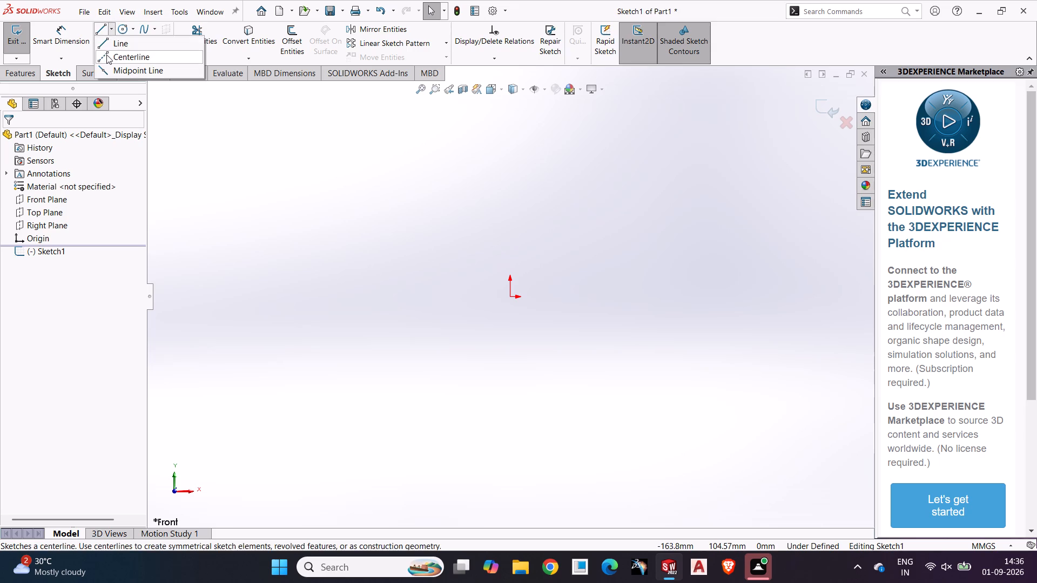
{"action": "left_click", "coordinate": [106, 55]}
{"action": "left_click", "coordinate": [513, 109]}
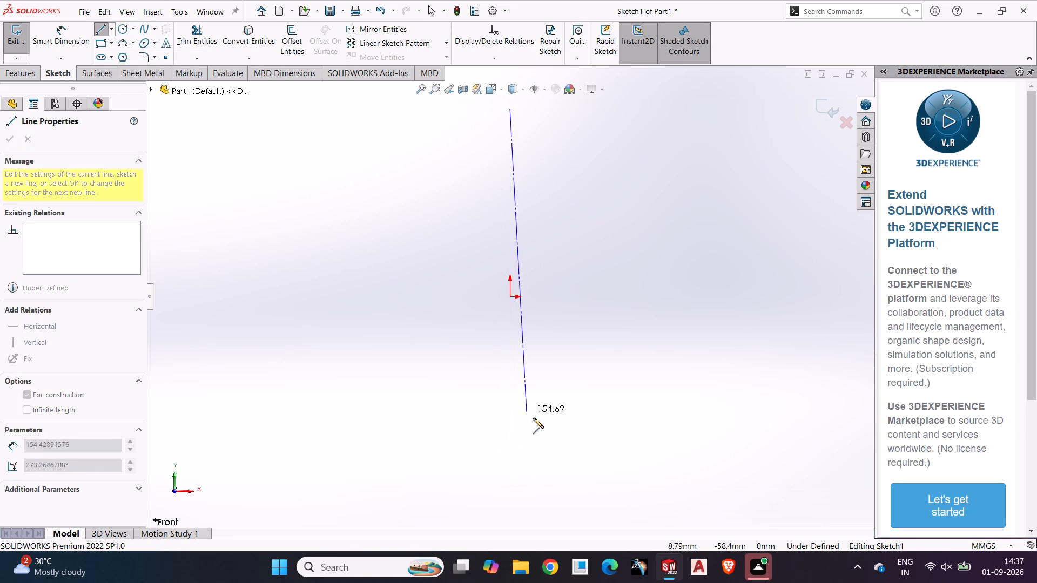
{"action": "left_click", "coordinate": [507, 489]}
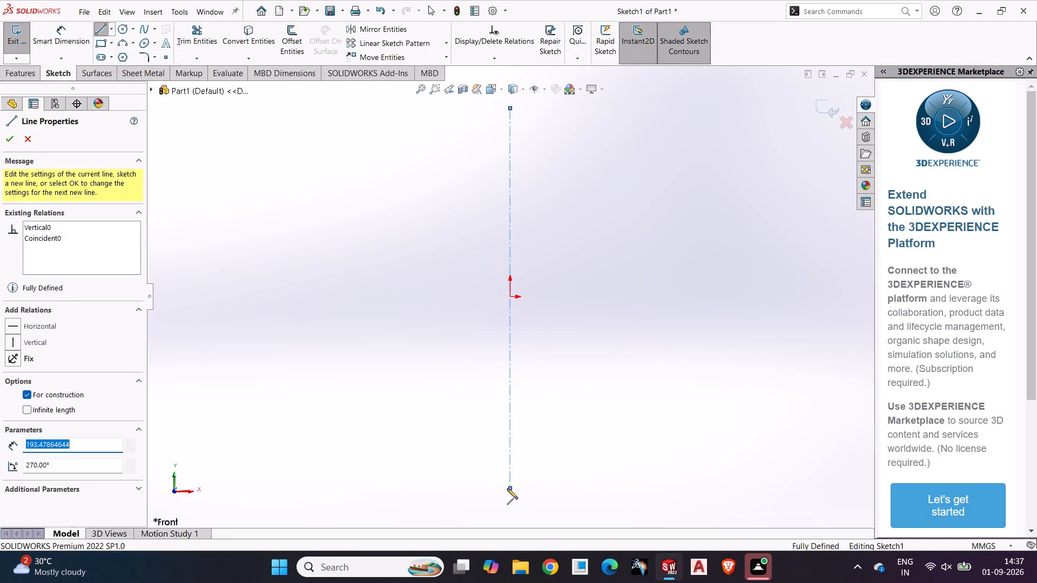
{"action": "key", "text": "Escape"}
Sketch a horizontal centerline about 286 mm long through the origin, crossing the vertical centerline.
{"action": "left_click", "coordinate": [110, 30]}
{"action": "left_click", "coordinate": [119, 56]}
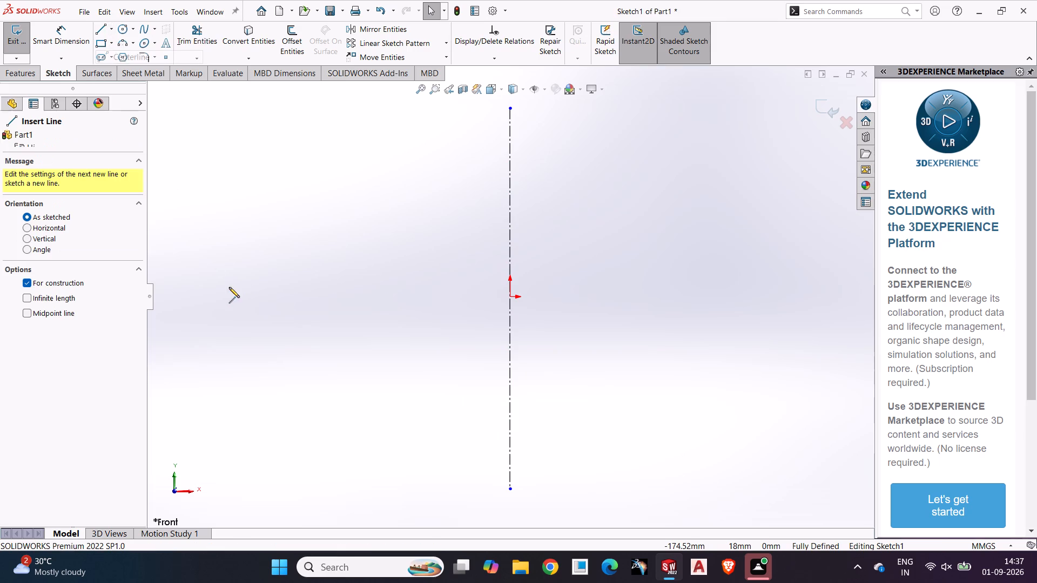
{"action": "left_click", "coordinate": [223, 295]}
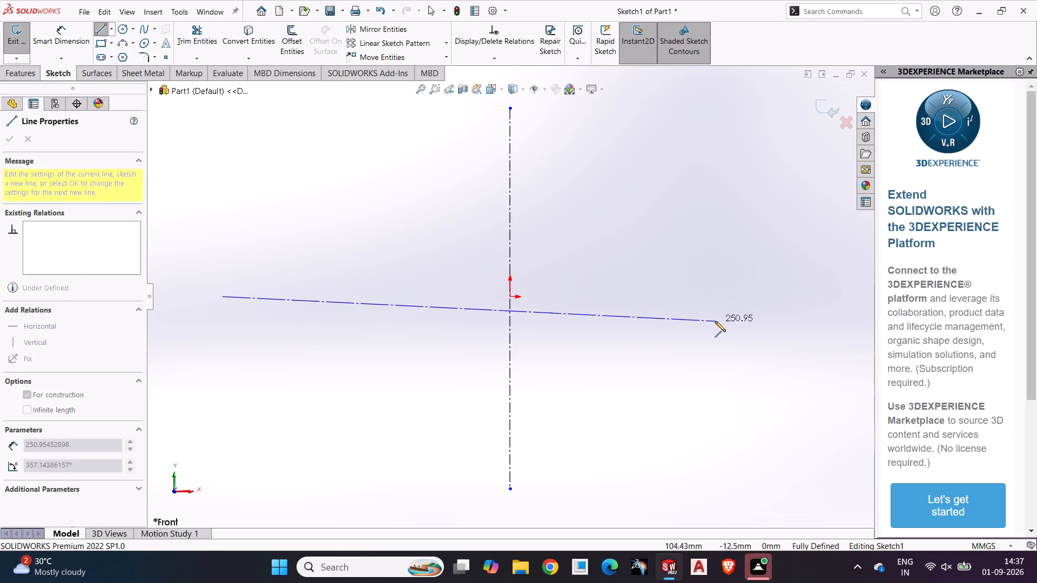
{"action": "left_click", "coordinate": [785, 296]}
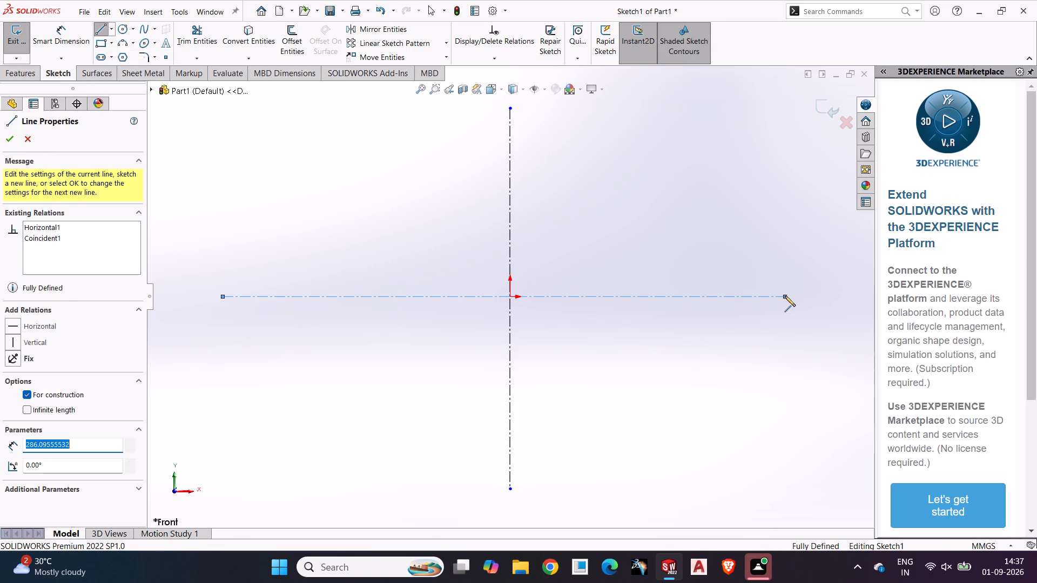
{"action": "key", "text": "Escape"}
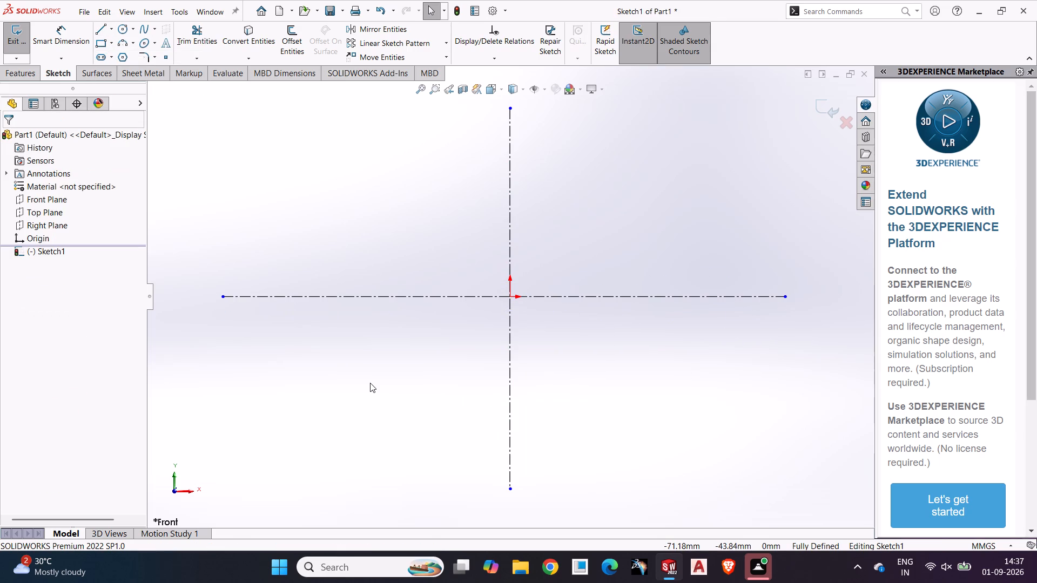
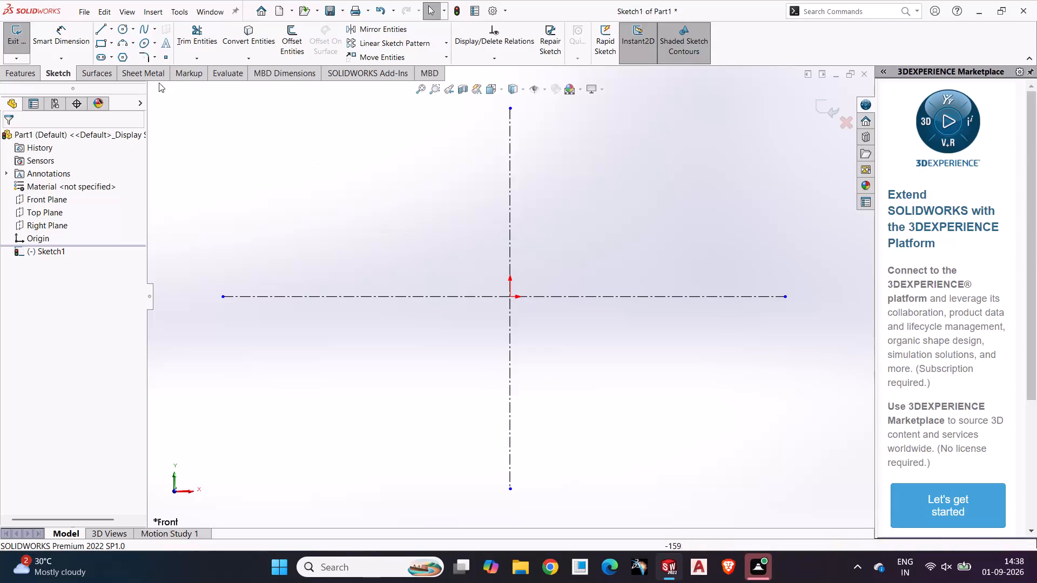
Sketch a center rectangle about 191 mm wide and 44 mm high, centered on the origin.
{"action": "left_click", "coordinate": [112, 44]}
{"action": "left_click", "coordinate": [116, 68]}
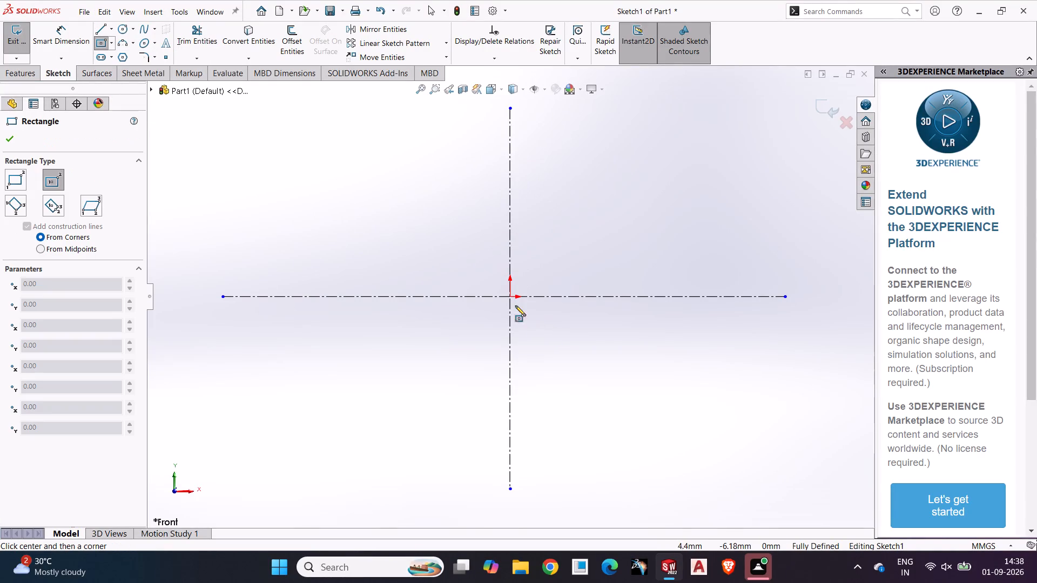
{"action": "left_click", "coordinate": [509, 295]}
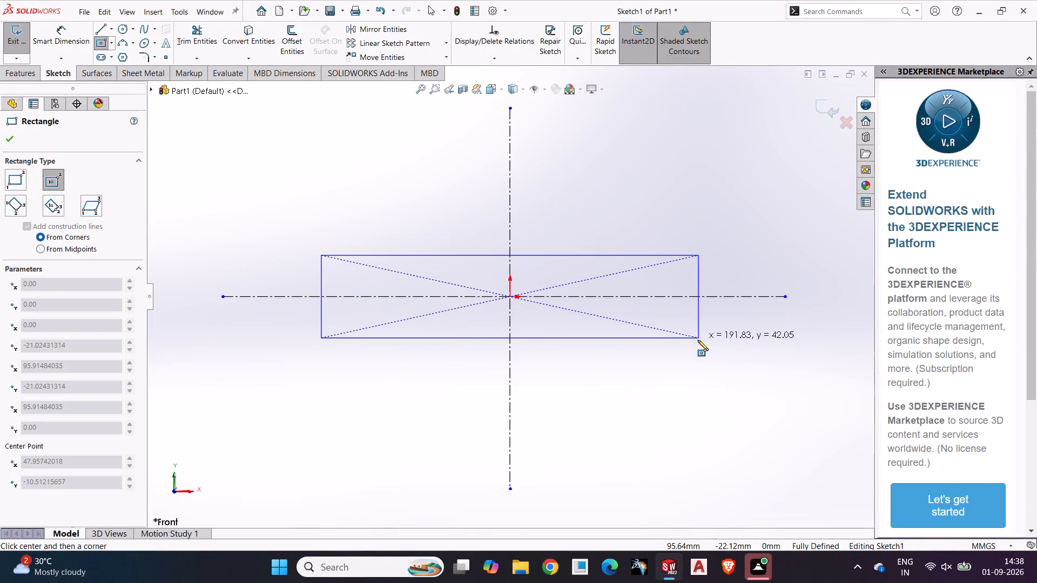
{"action": "left_click", "coordinate": [697, 340]}
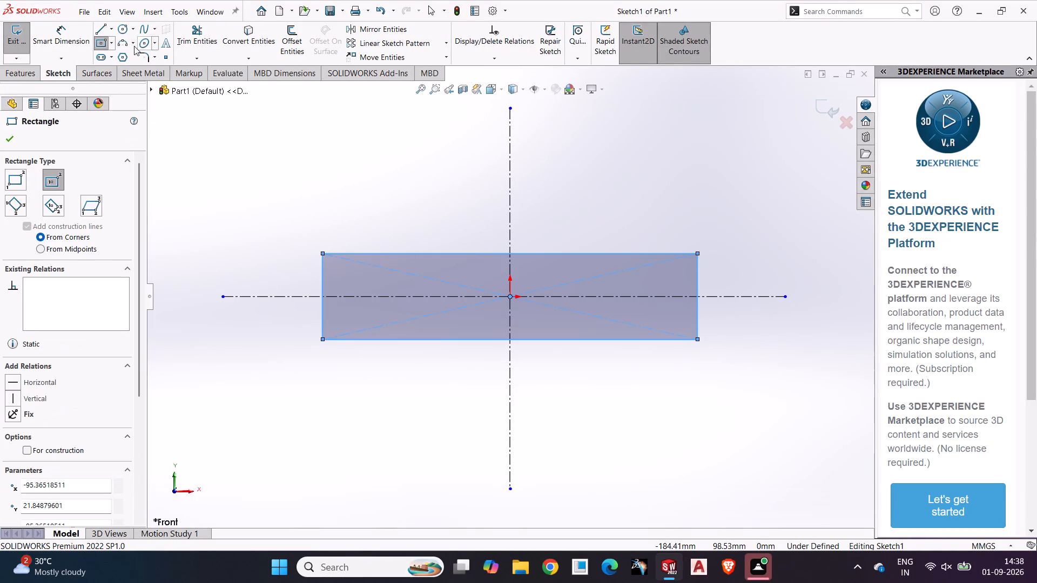
Dimension the rectangle's bottom edge and set its width to 160 mm.
{"action": "left_click", "coordinate": [66, 36]}
{"action": "left_click", "coordinate": [409, 343]}
{"action": "left_click", "coordinate": [406, 358]}
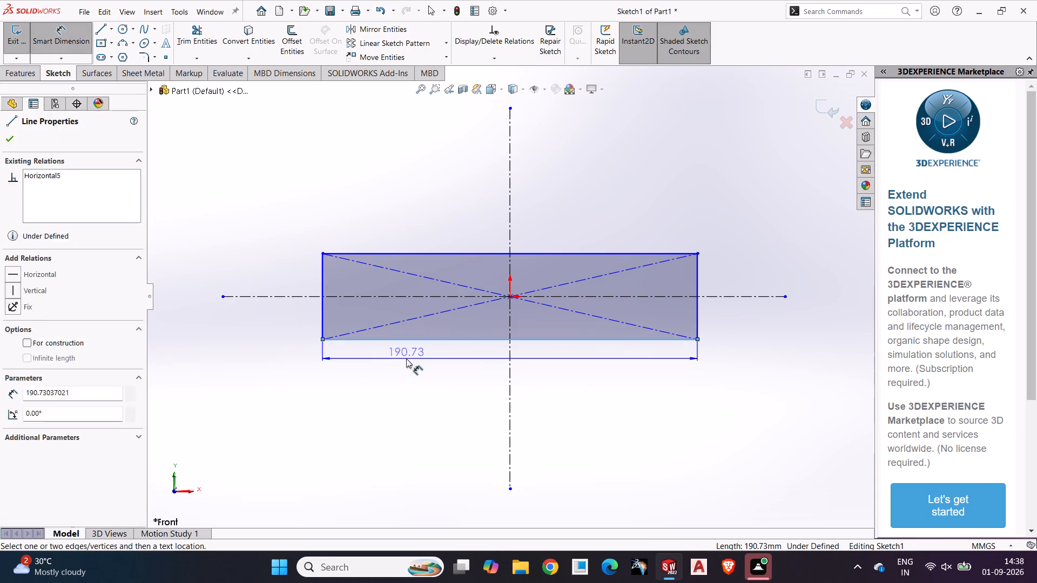
{"action": "type", "text": "160"}
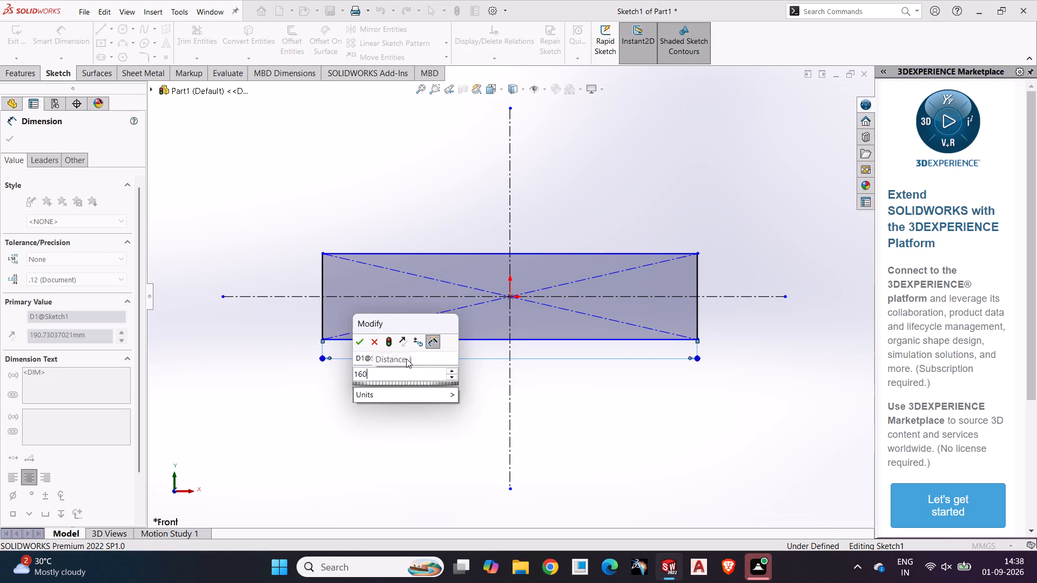
{"action": "key", "text": "Return"}
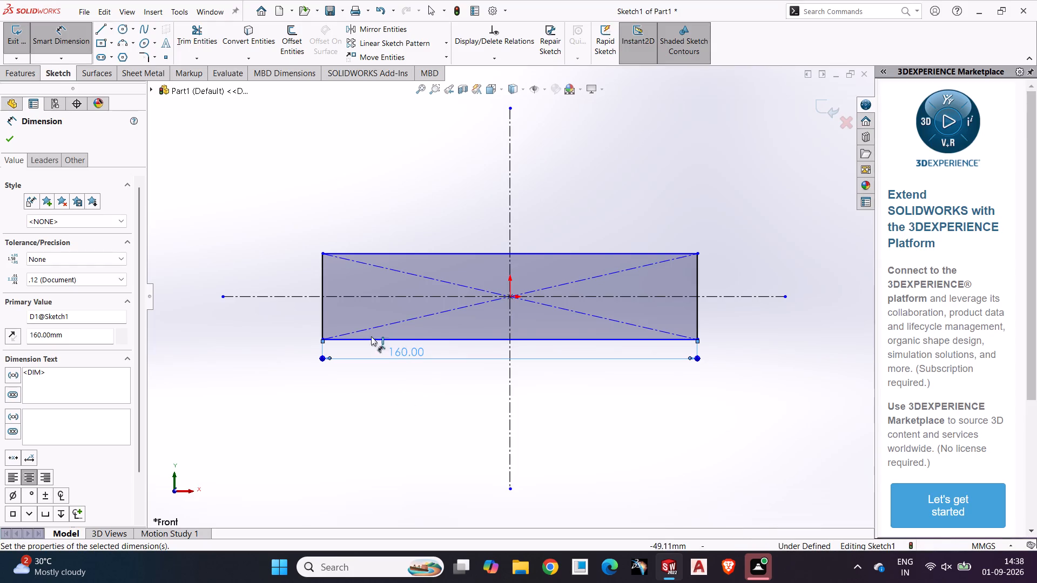
Dimension the rectangle's left edge and set its height to 60 mm.
{"action": "left_click", "coordinate": [322, 263]}
{"action": "left_click", "coordinate": [302, 274]}
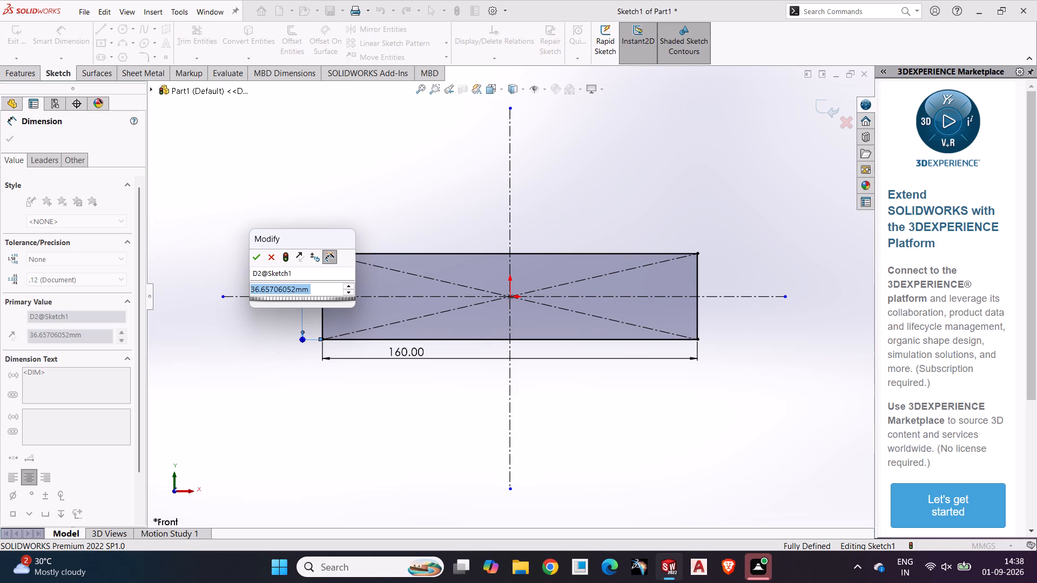
{"action": "type", "text": "60"}
{"action": "key", "text": "Return"}
{"action": "left_click", "coordinate": [241, 260]}
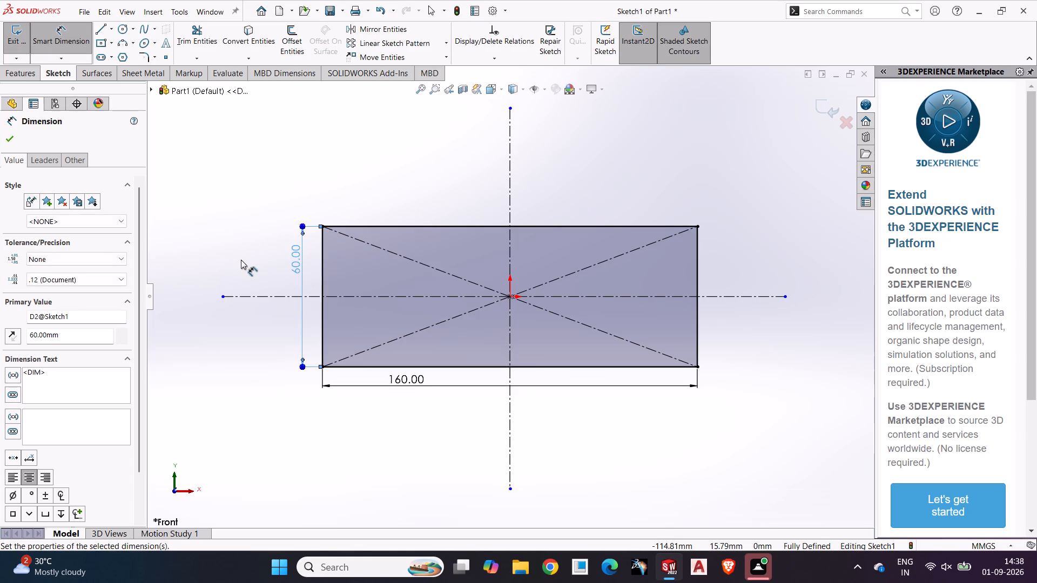
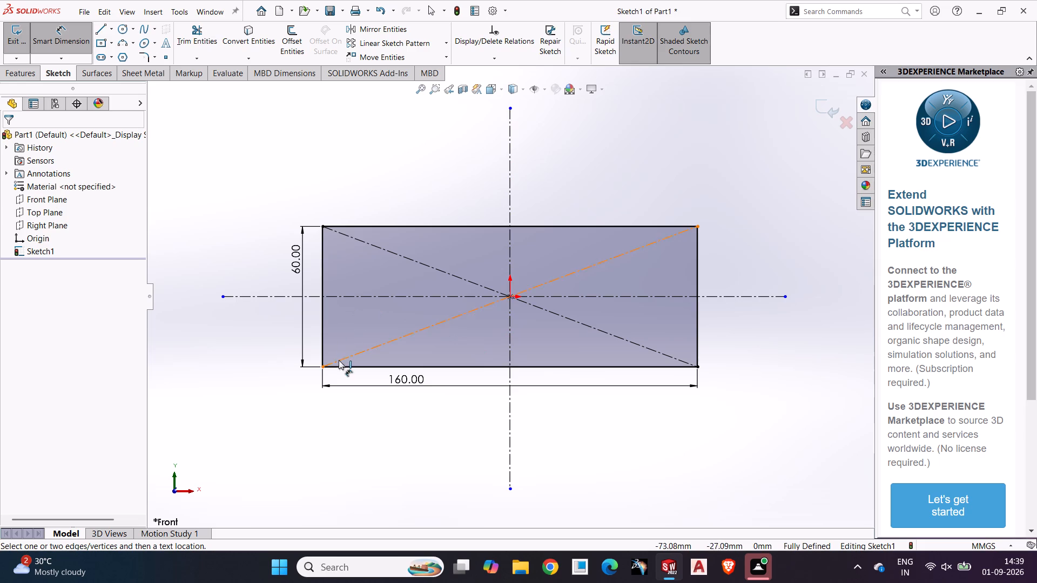
Sketch a horizontal line about 18 mm long from the midpoint of the rectangle's left edge inward along the horizontal centerline.
{"action": "left_click", "coordinate": [100, 29]}
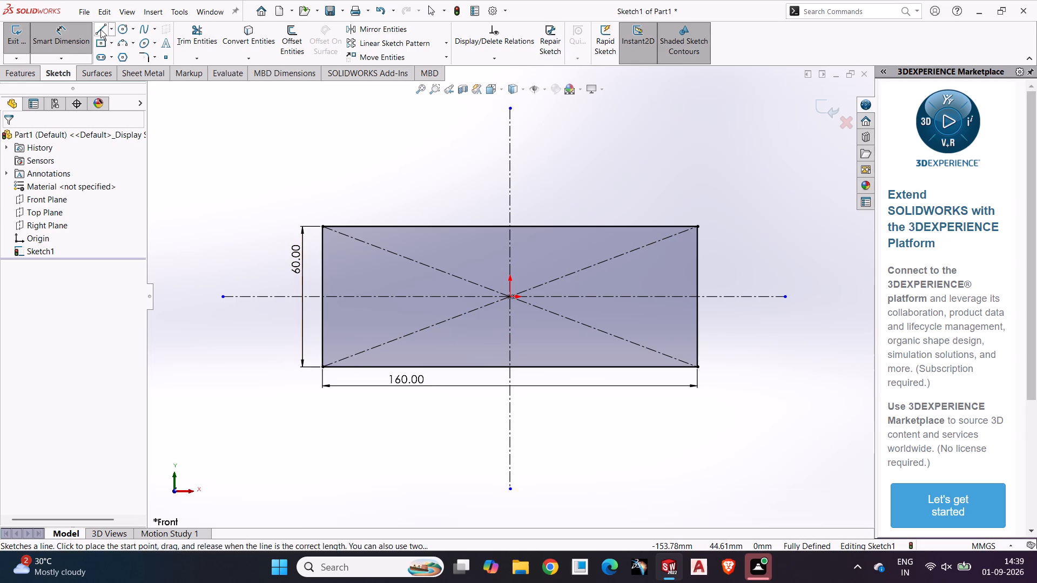
{"action": "left_click", "coordinate": [322, 296]}
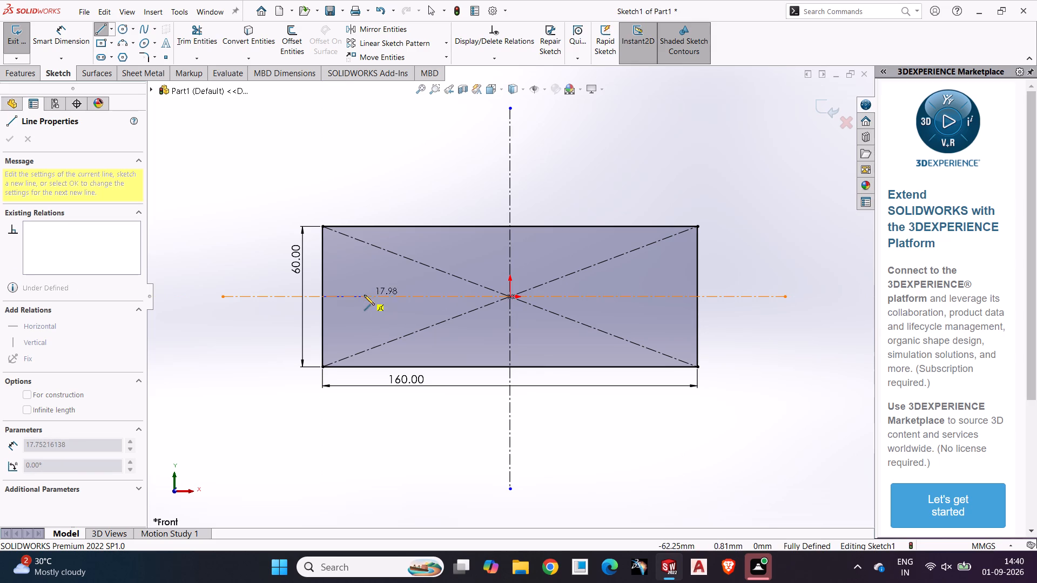
{"action": "left_click", "coordinate": [364, 296]}
{"action": "key", "text": "Escape"}
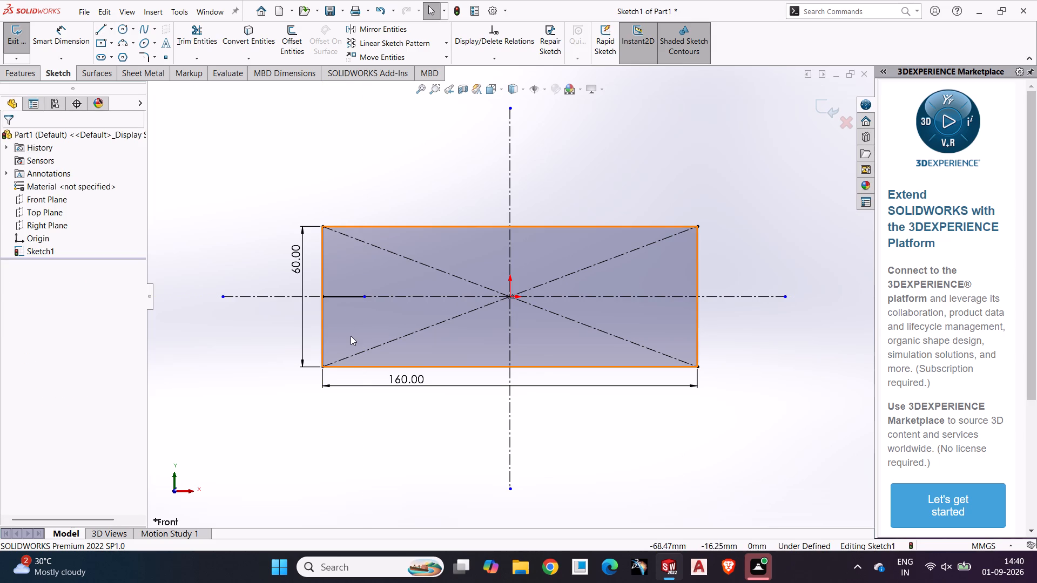
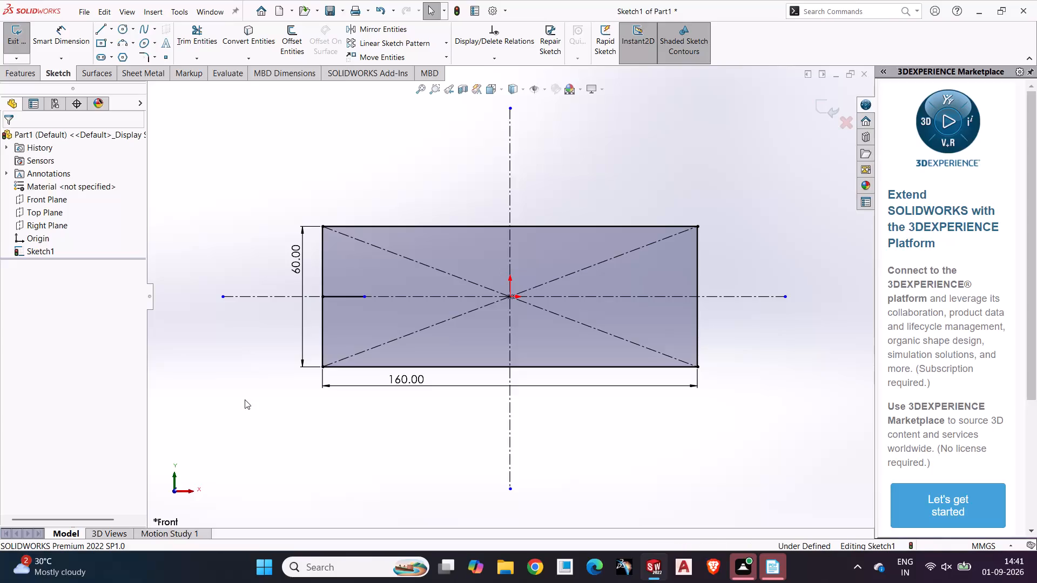
Sketch a circle of about 13.4 mm radius centered on the inner end of the short horizontal line.
{"action": "left_click", "coordinate": [121, 27]}
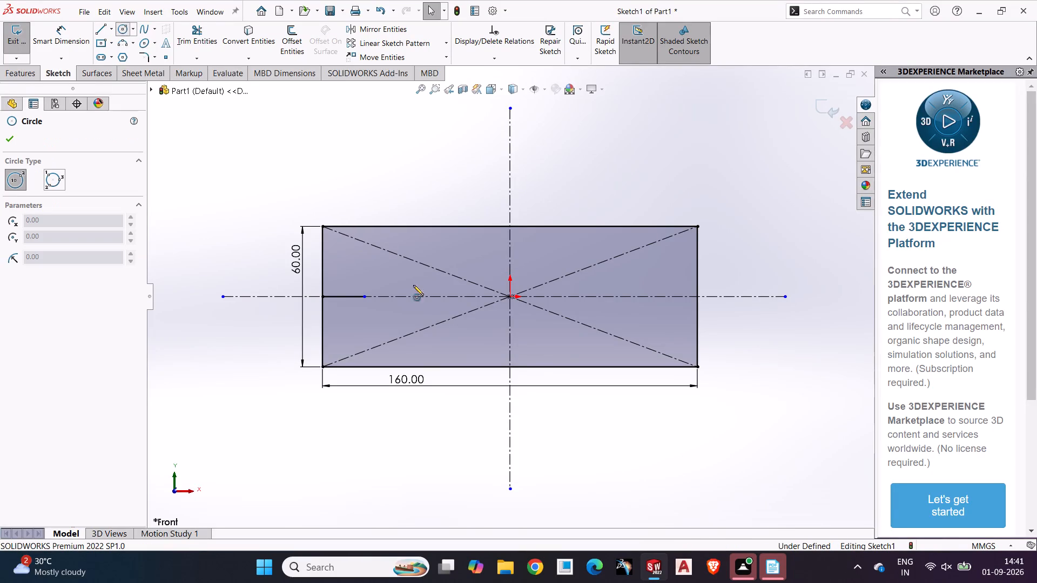
{"action": "left_click_drag", "start_coordinate": [363, 296], "coordinate": [363, 291]}
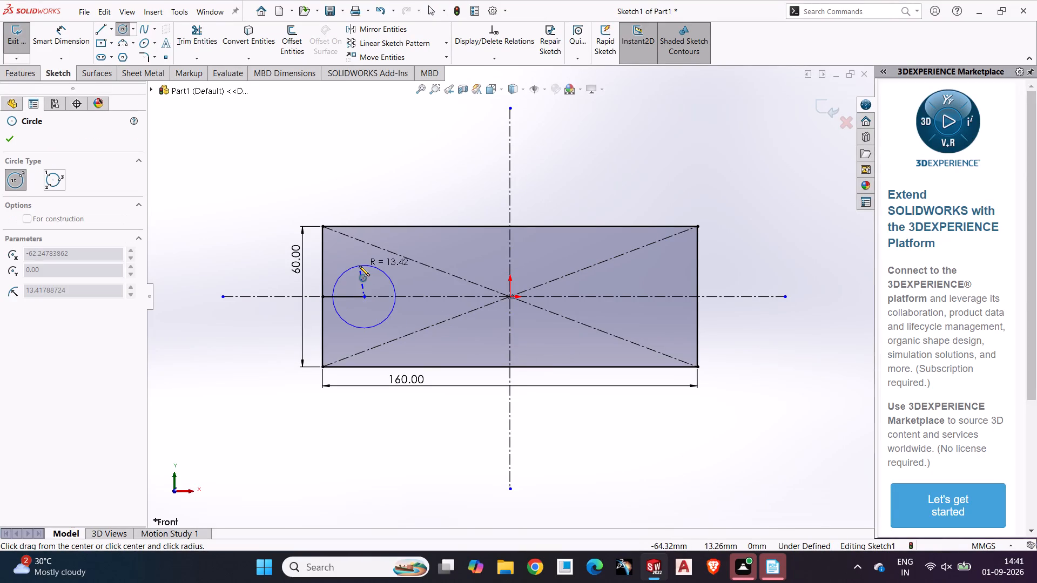
{"action": "left_click", "coordinate": [359, 266]}
Dimension the circle's diameter and set it to 14 mm.
{"action": "left_click", "coordinate": [74, 28]}
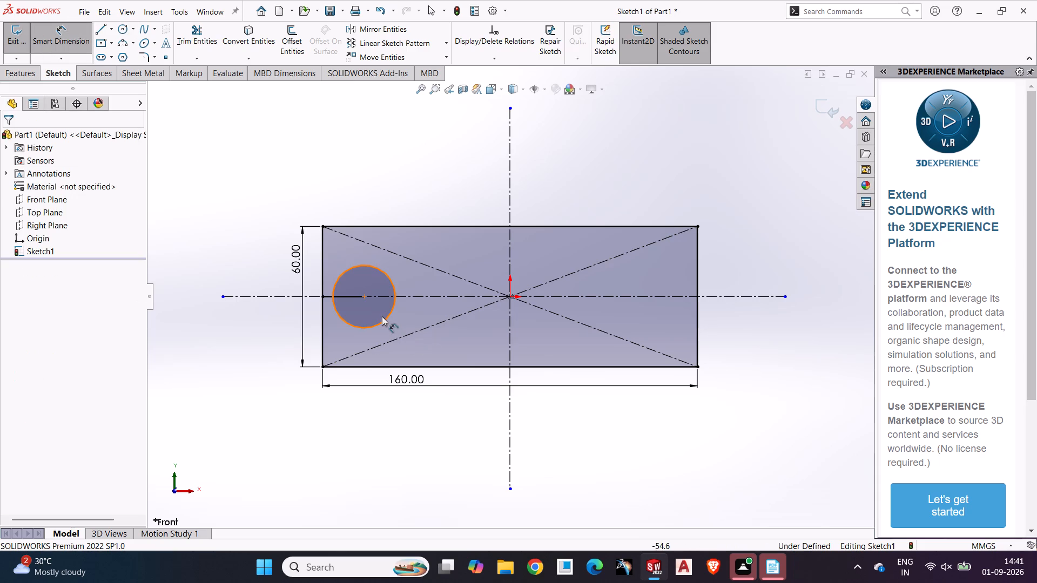
{"action": "left_click", "coordinate": [382, 321]}
{"action": "left_click", "coordinate": [178, 394]}
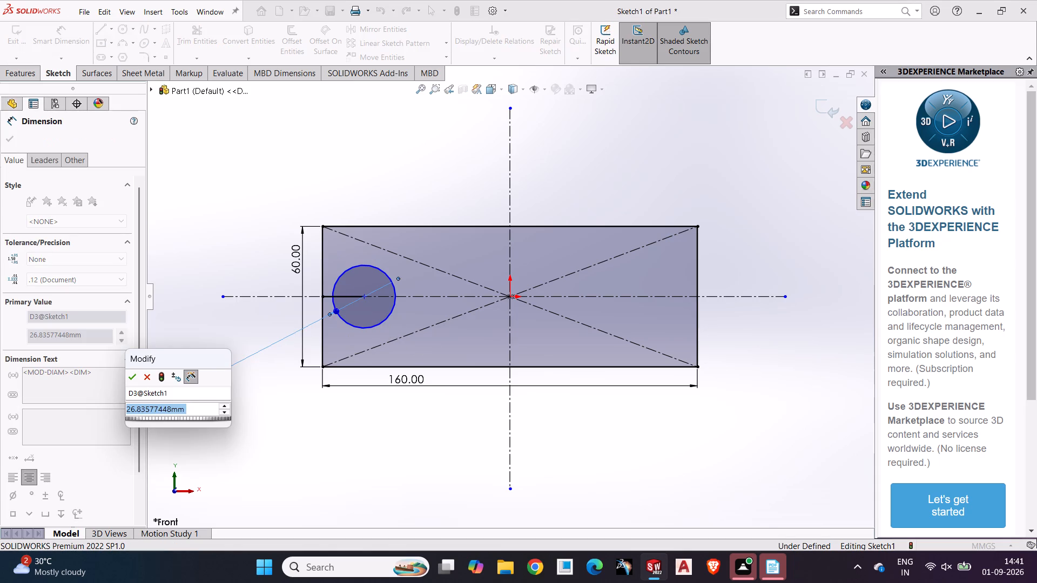
{"action": "key", "text": "4"}
{"action": "key", "text": "BackSpace"}
{"action": "type", "text": "14"}
{"action": "key", "text": "Return"}
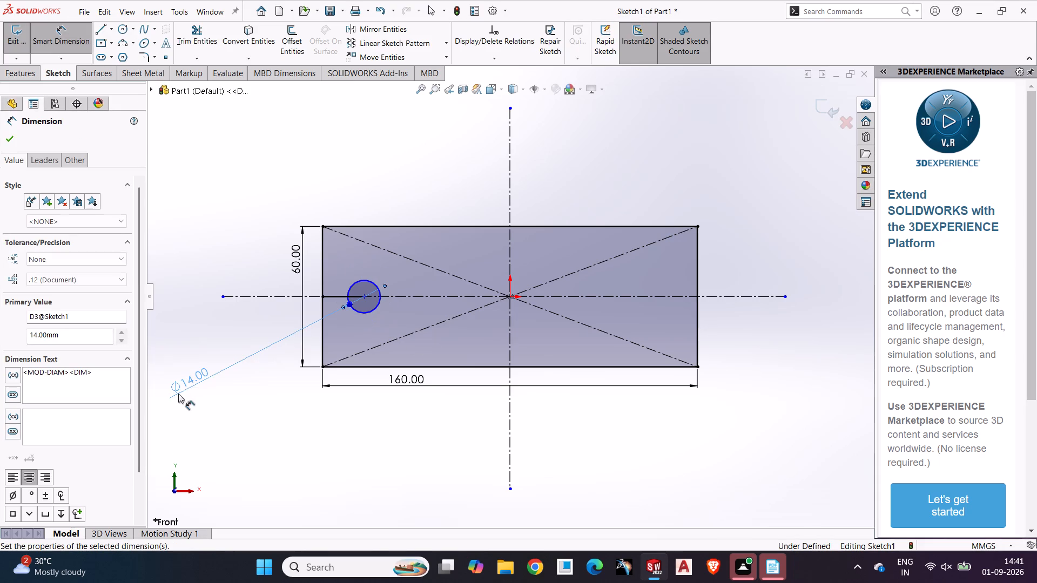
{"action": "left_click", "coordinate": [259, 390]}
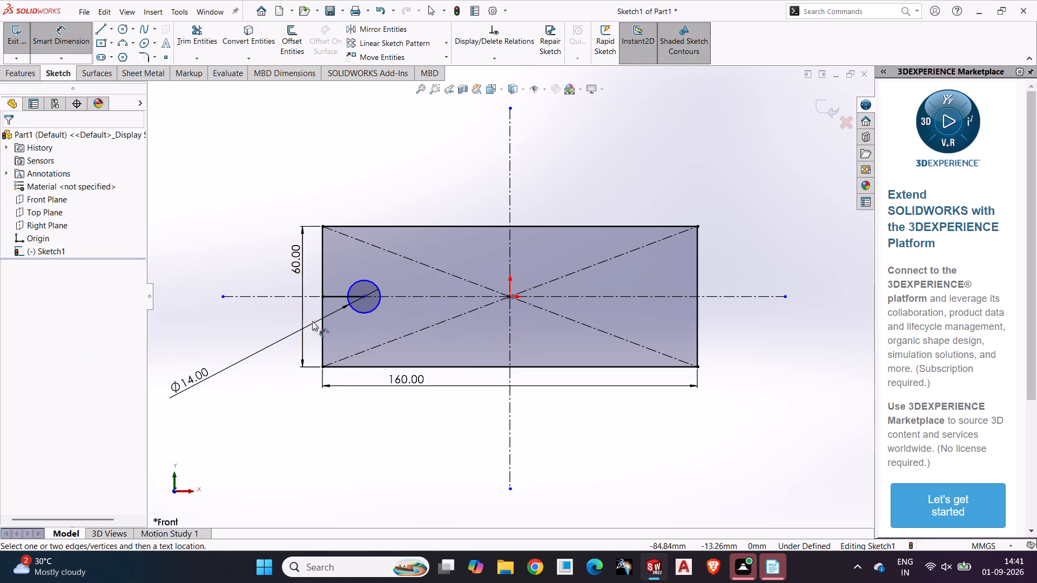
Sketch a horizontal line about 17.75 mm long from the circle's top point to the rectangle's left edge.
{"action": "scroll", "coordinate": [385, 308], "scroll_direction": "down", "scroll_amount": 2}
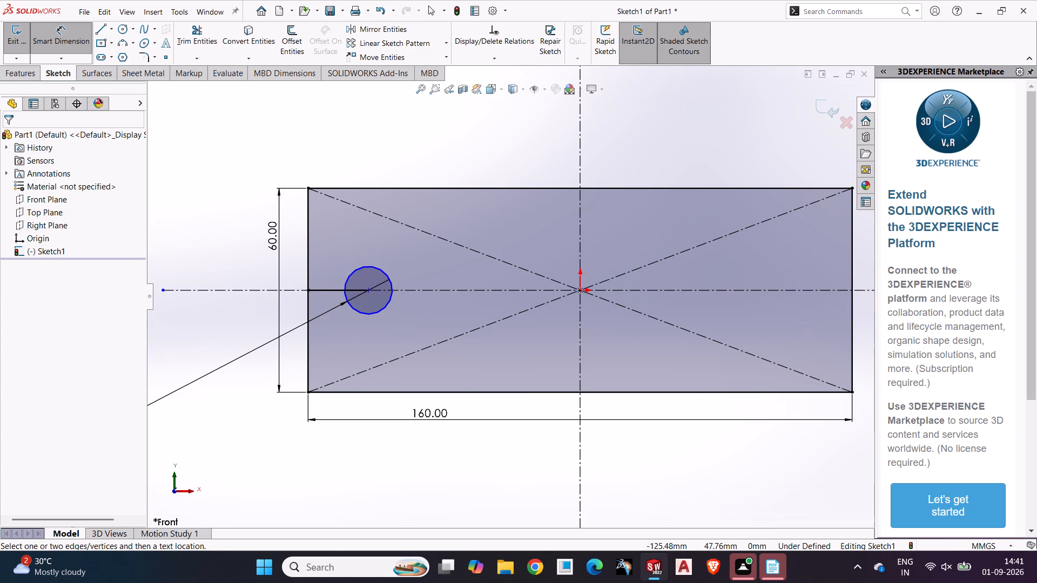
{"action": "left_click", "coordinate": [98, 30]}
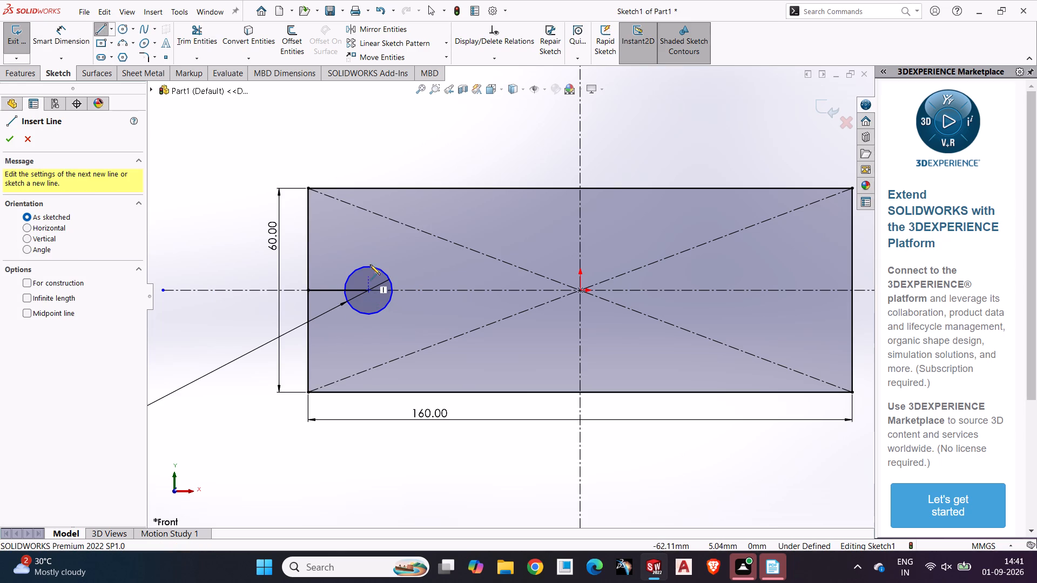
{"action": "left_click", "coordinate": [370, 266]}
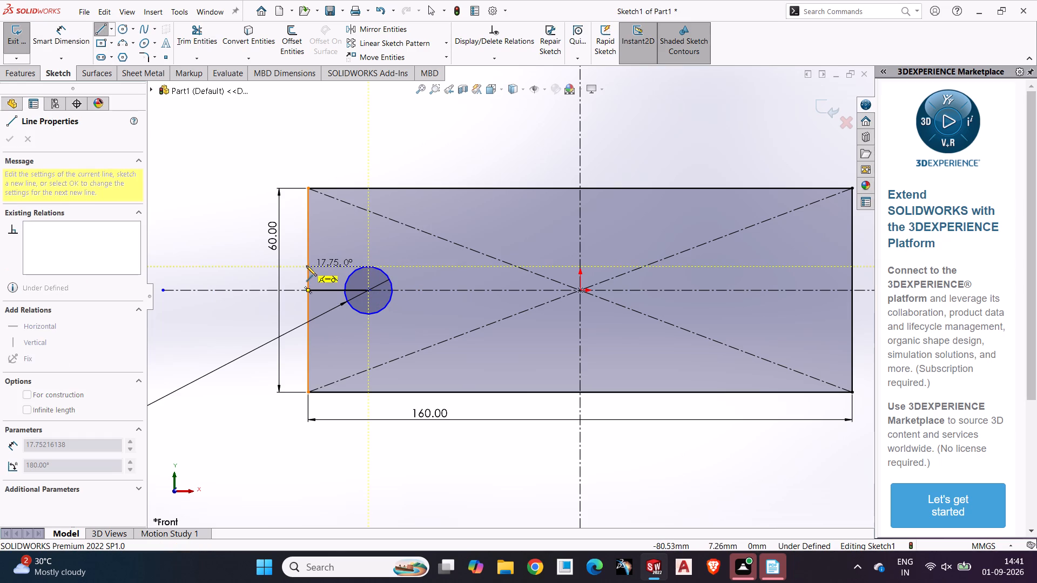
{"action": "left_click", "coordinate": [306, 266]}
{"action": "key", "text": "Escape"}
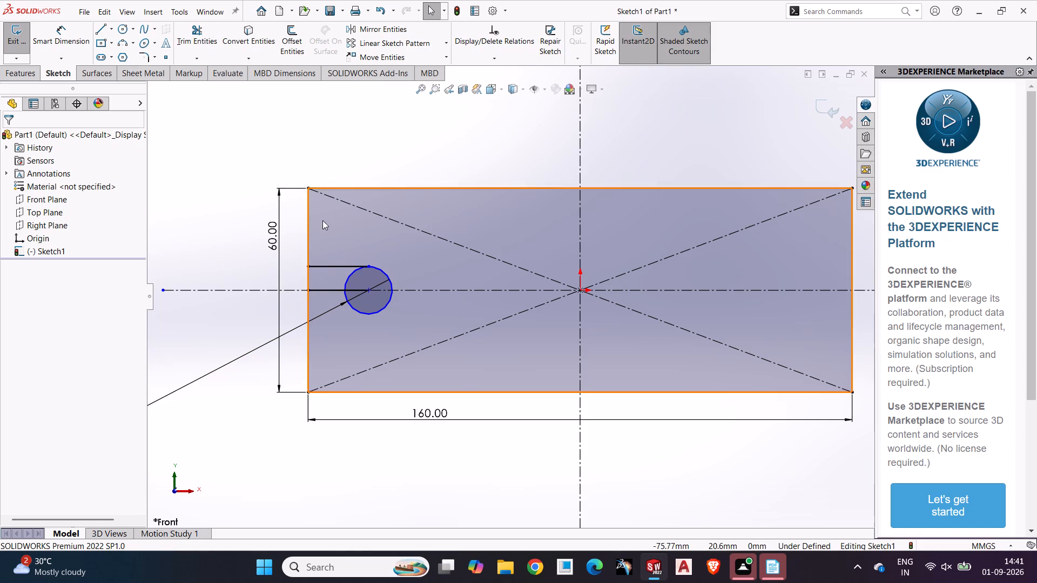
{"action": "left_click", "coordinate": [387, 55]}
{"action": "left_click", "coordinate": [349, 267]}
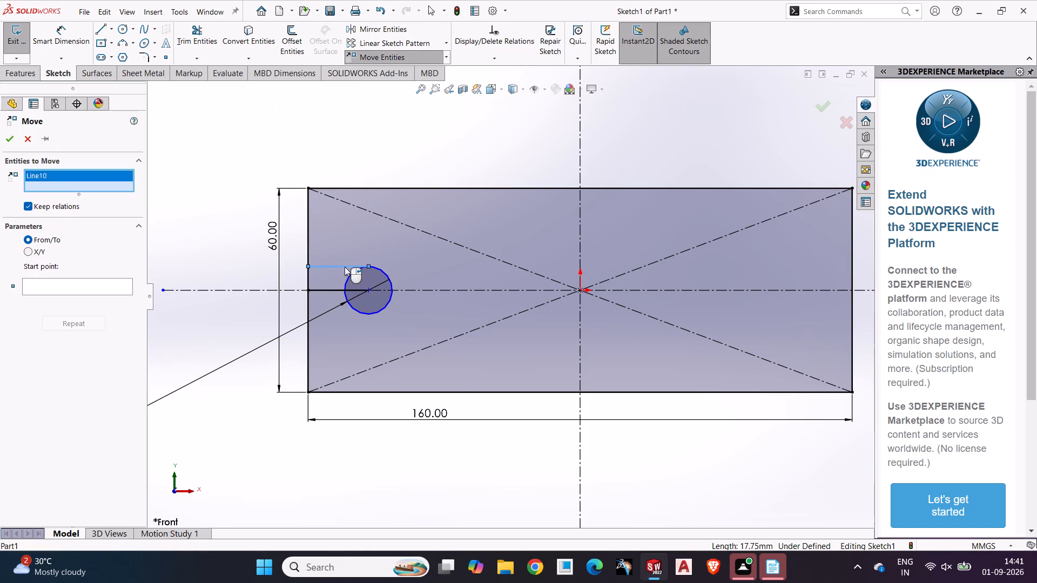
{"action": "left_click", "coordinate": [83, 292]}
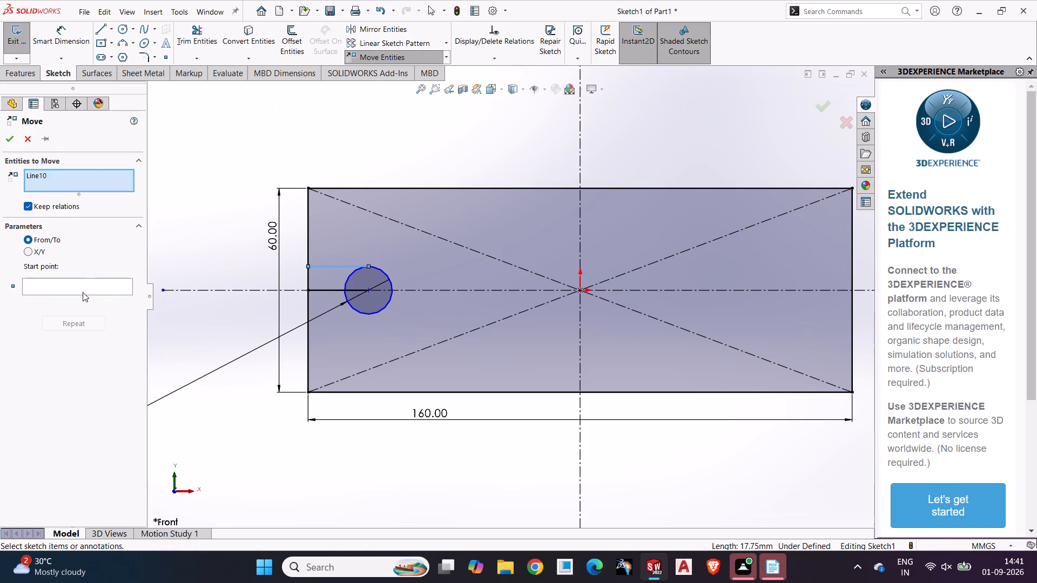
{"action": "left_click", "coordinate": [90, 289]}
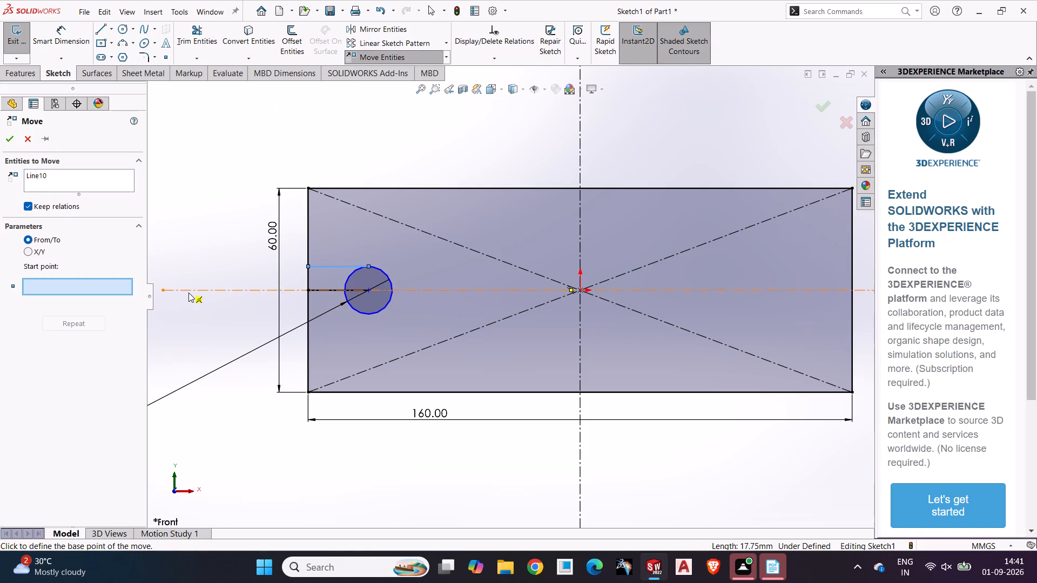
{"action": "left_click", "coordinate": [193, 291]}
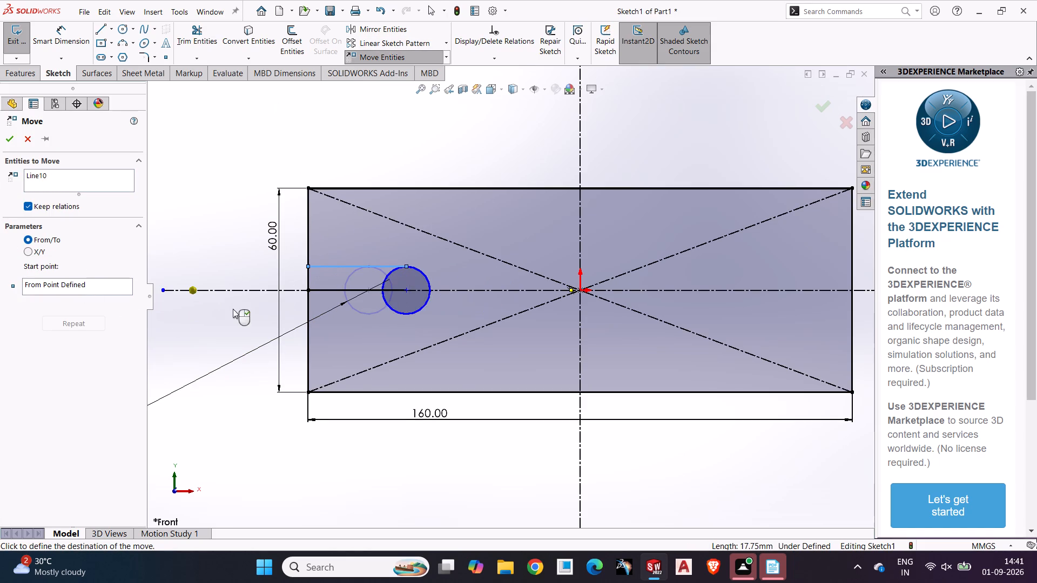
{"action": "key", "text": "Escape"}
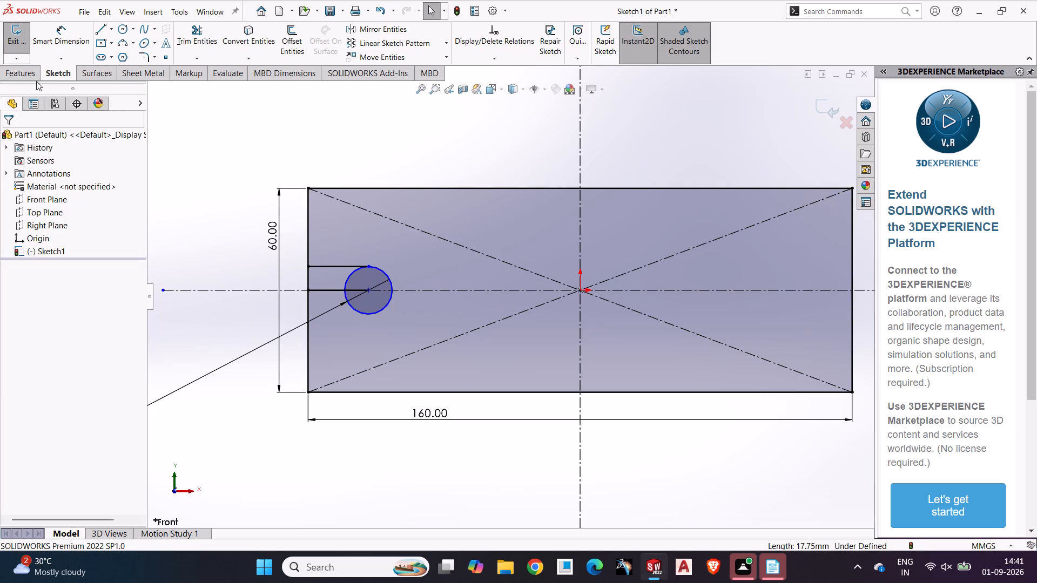
Sketch a horizontal line about 17.75 mm long from the circle's bottom point to the rectangle's left edge.
{"action": "left_click", "coordinate": [100, 28]}
{"action": "left_click", "coordinate": [369, 315]}
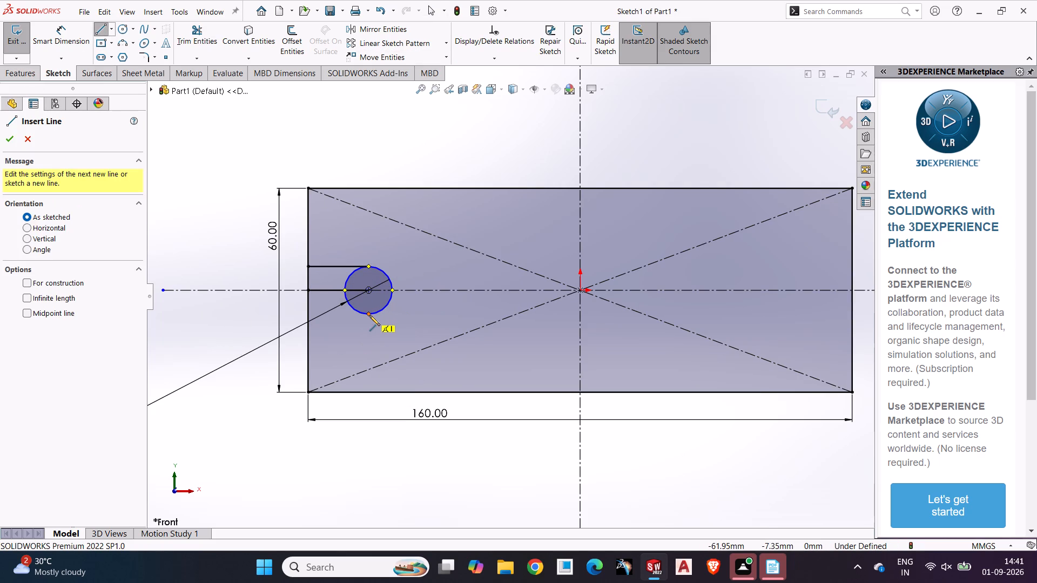
{"action": "left_click", "coordinate": [308, 313]}
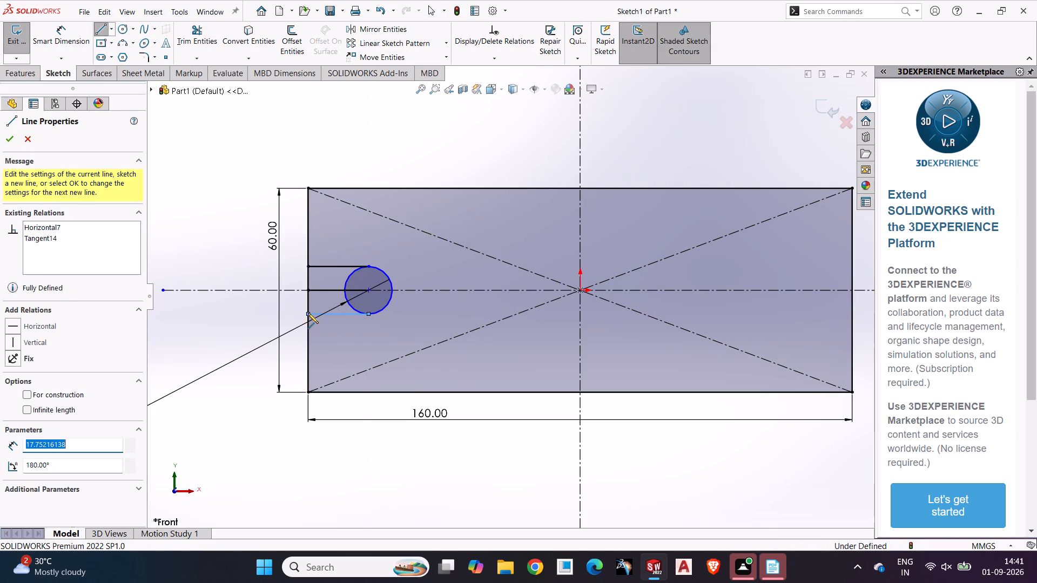
{"action": "key", "text": "Escape"}
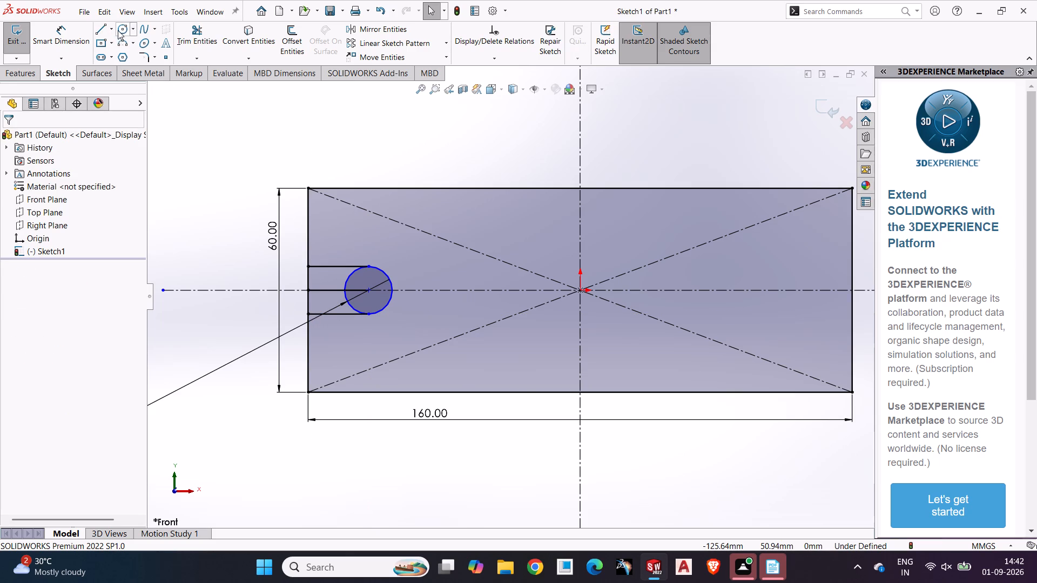
Trim the left edge between the slot lines, the middle line and the circle's inner half to leave an open round-ended slot.
{"action": "left_click_drag", "start_coordinate": [191, 27], "coordinate": [194, 39]}
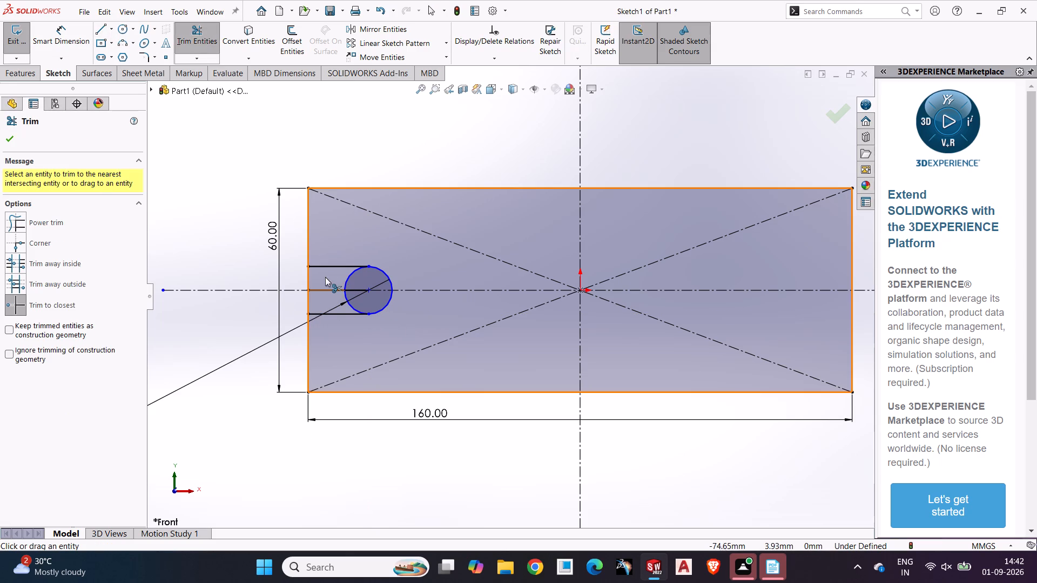
{"action": "left_click", "coordinate": [308, 278]}
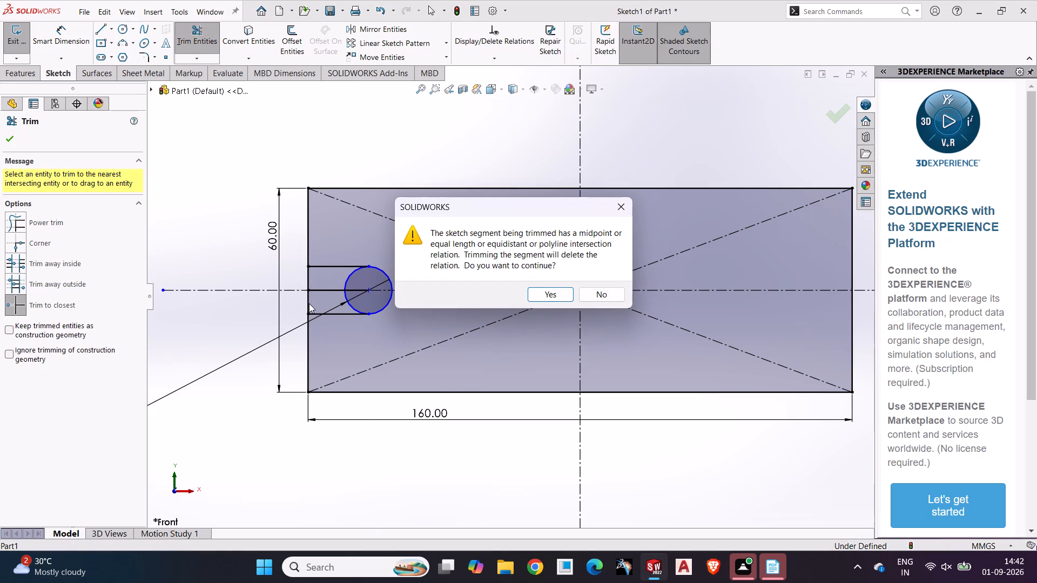
{"action": "left_click", "coordinate": [542, 291]}
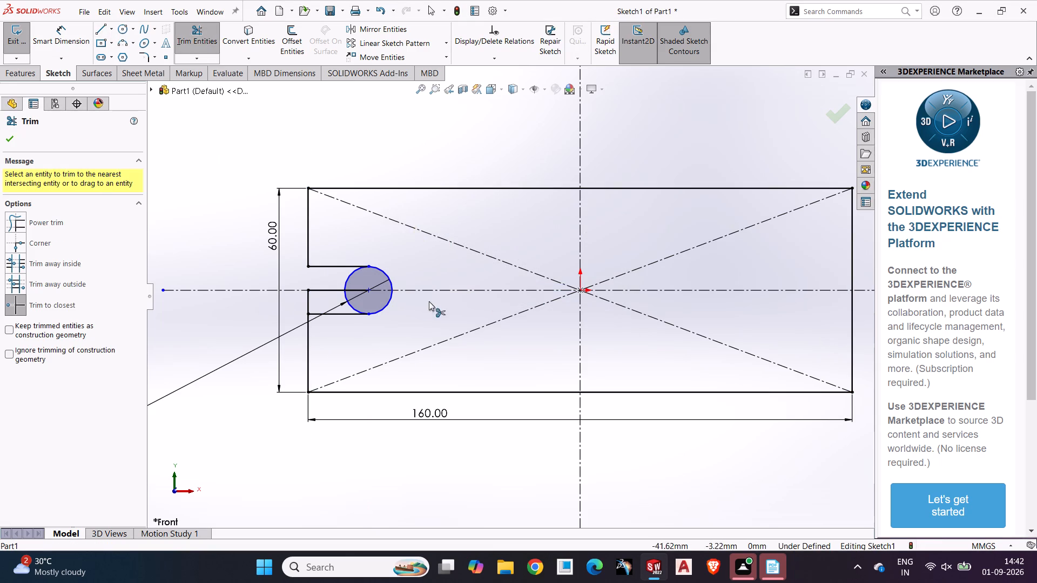
{"action": "left_click", "coordinate": [308, 301]}
{"action": "left_click", "coordinate": [319, 289]}
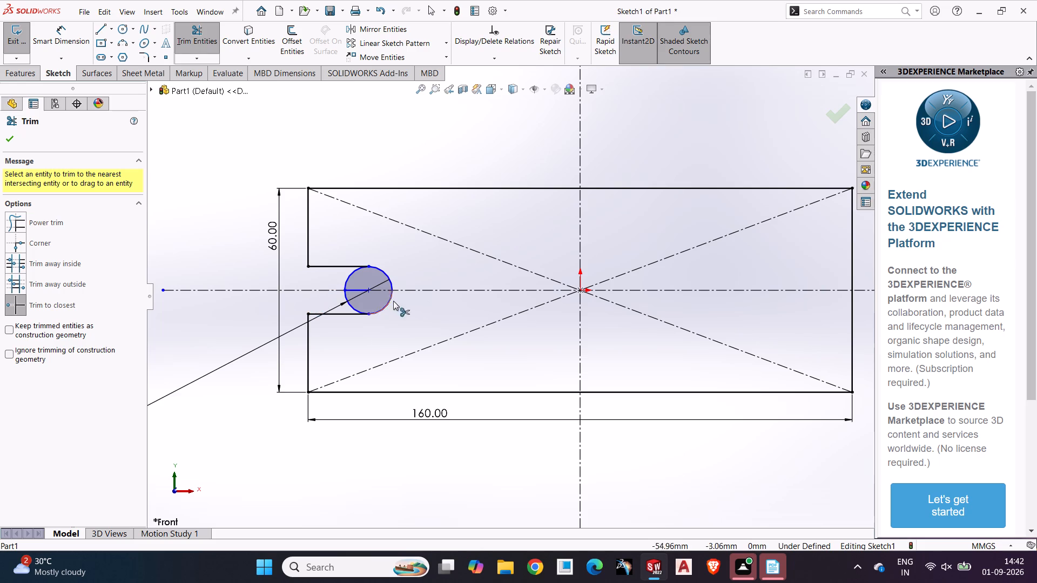
{"action": "left_click", "coordinate": [359, 290]}
{"action": "left_click", "coordinate": [349, 275]}
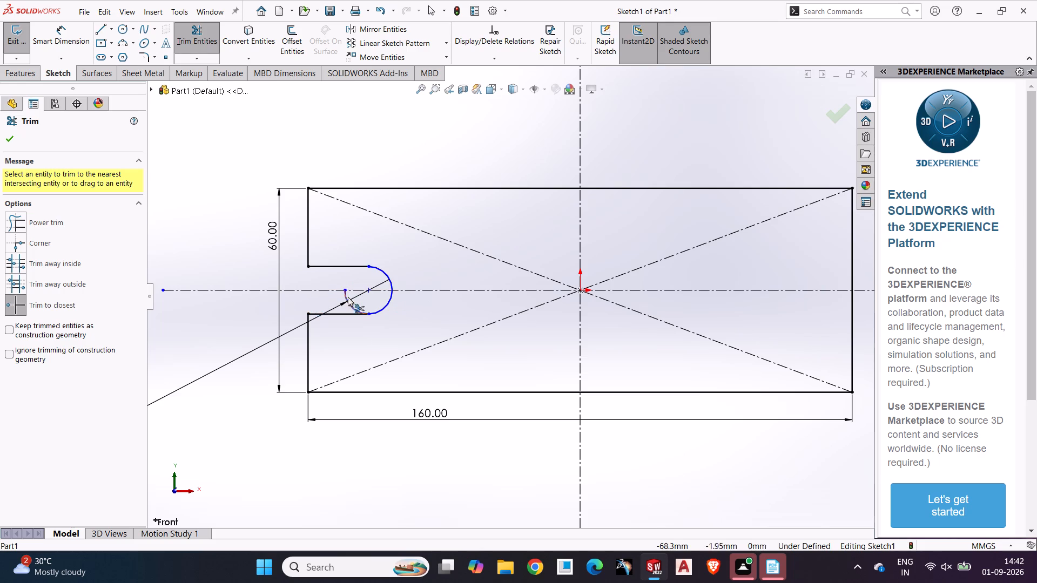
{"action": "left_click", "coordinate": [348, 303]}
{"action": "key", "text": "Escape"}
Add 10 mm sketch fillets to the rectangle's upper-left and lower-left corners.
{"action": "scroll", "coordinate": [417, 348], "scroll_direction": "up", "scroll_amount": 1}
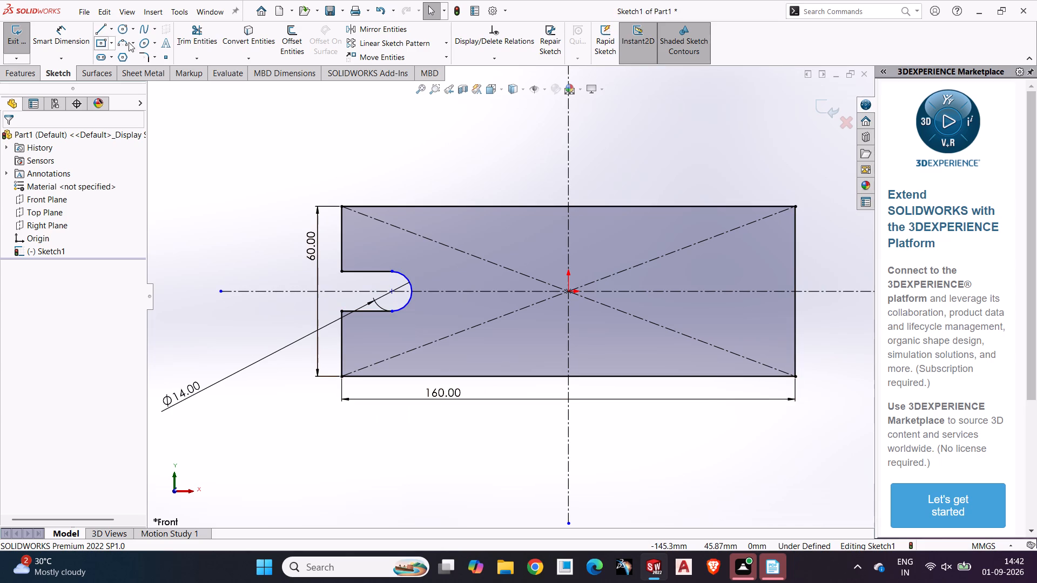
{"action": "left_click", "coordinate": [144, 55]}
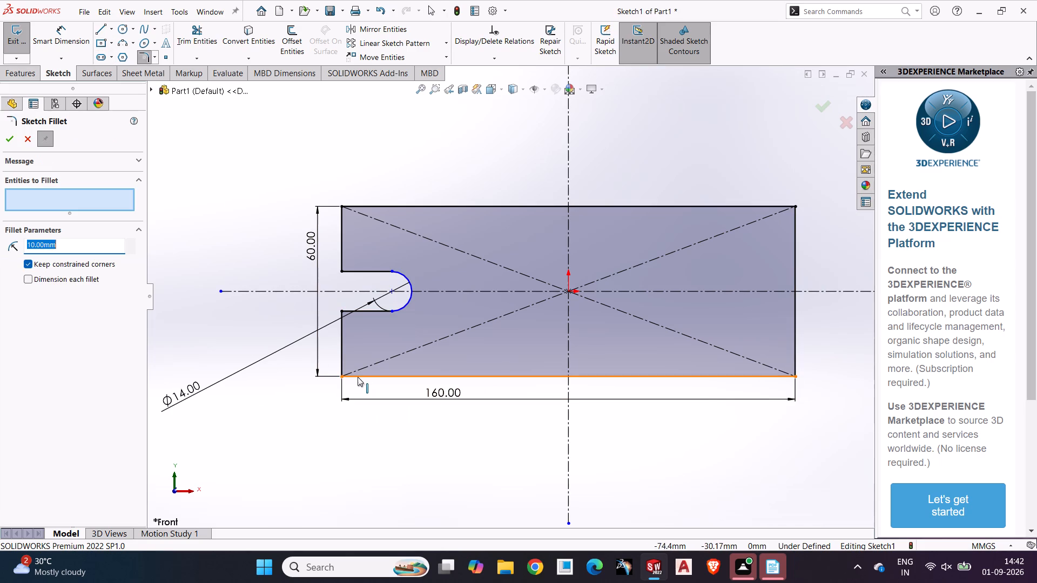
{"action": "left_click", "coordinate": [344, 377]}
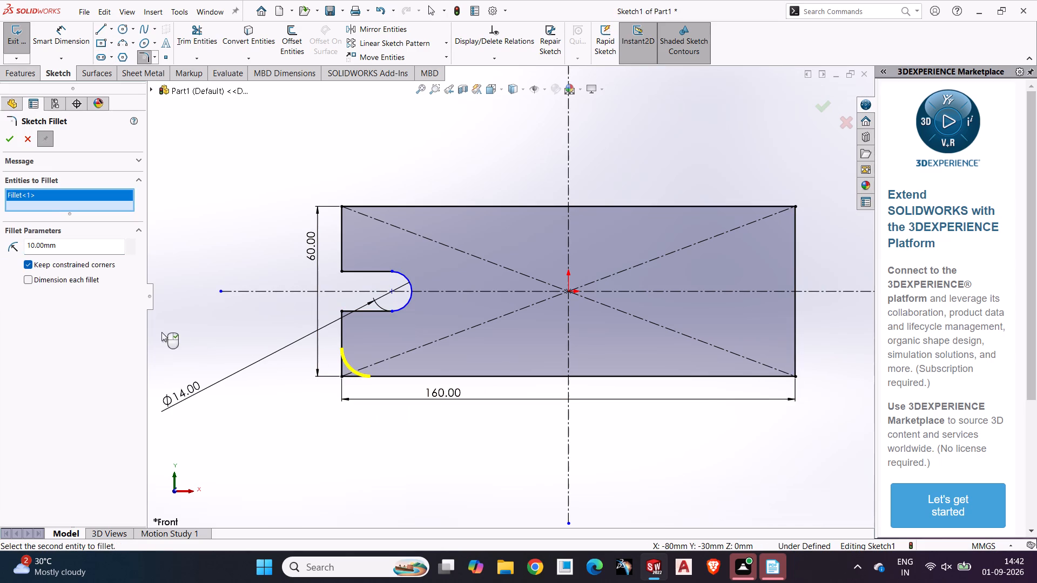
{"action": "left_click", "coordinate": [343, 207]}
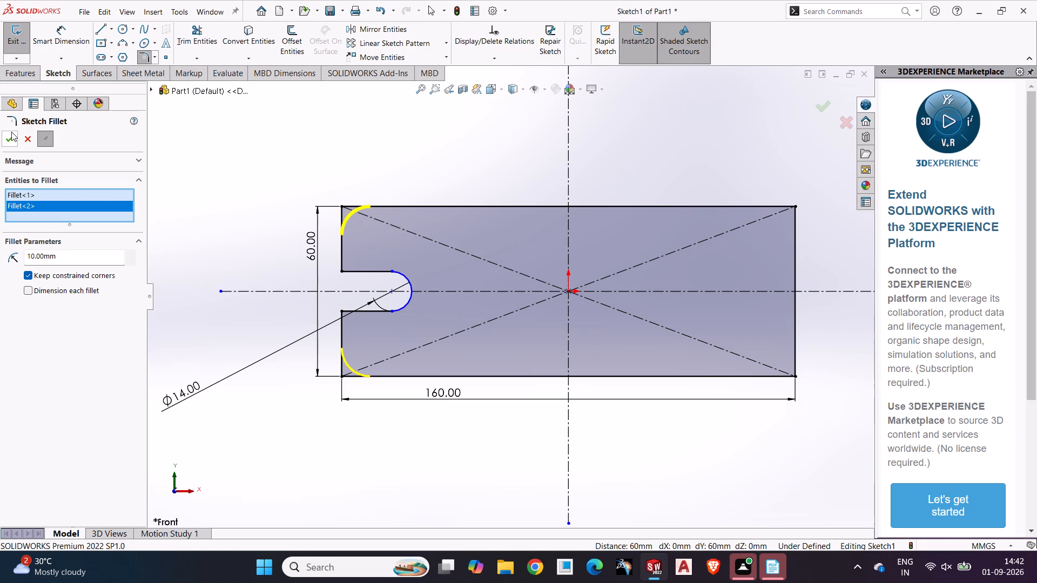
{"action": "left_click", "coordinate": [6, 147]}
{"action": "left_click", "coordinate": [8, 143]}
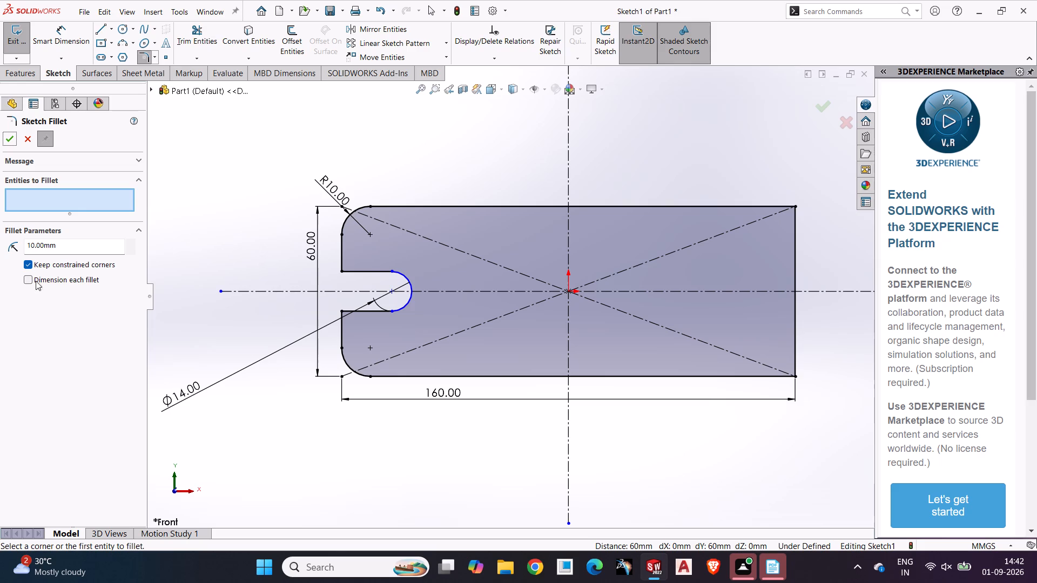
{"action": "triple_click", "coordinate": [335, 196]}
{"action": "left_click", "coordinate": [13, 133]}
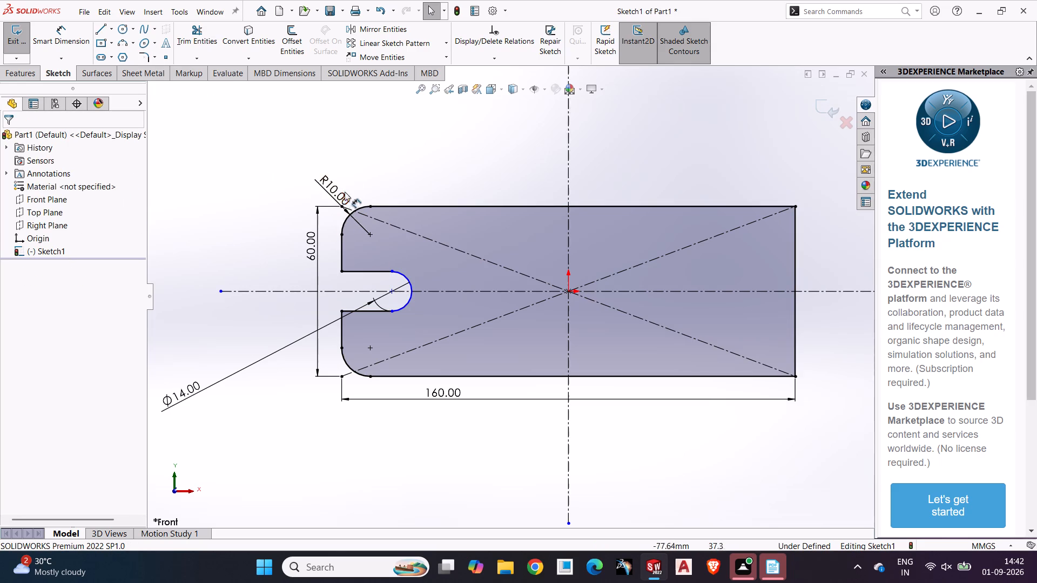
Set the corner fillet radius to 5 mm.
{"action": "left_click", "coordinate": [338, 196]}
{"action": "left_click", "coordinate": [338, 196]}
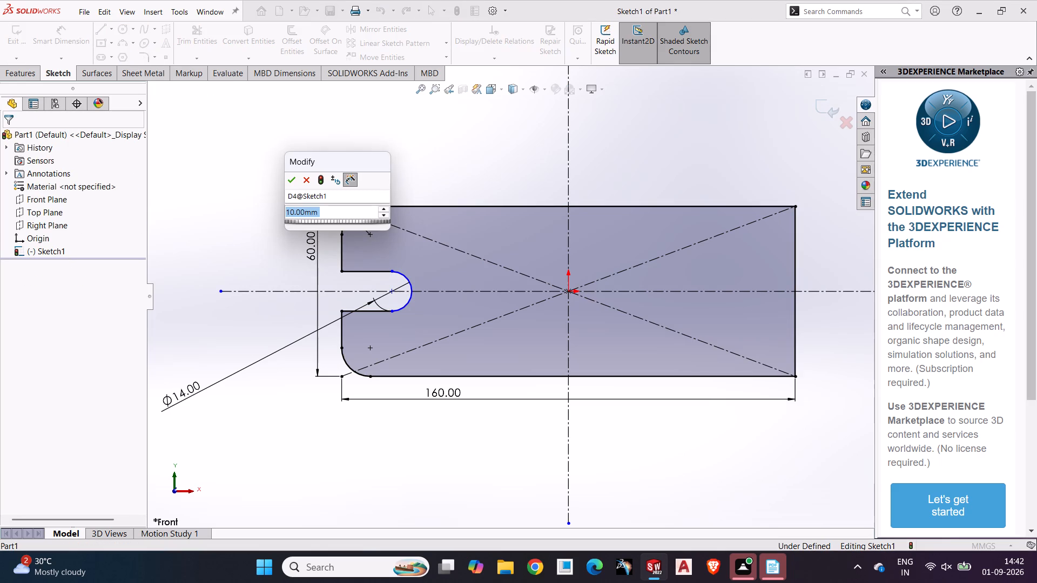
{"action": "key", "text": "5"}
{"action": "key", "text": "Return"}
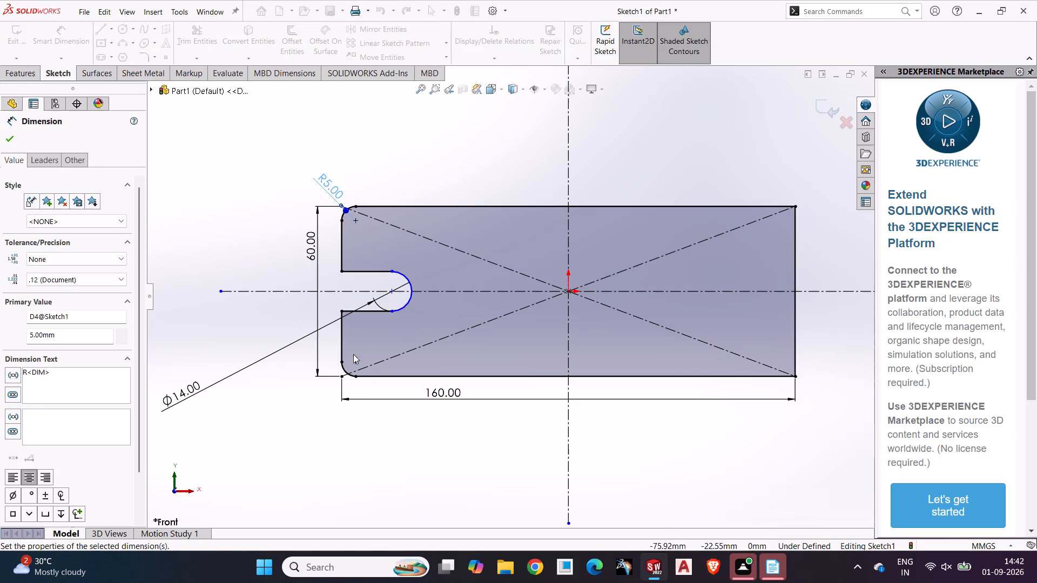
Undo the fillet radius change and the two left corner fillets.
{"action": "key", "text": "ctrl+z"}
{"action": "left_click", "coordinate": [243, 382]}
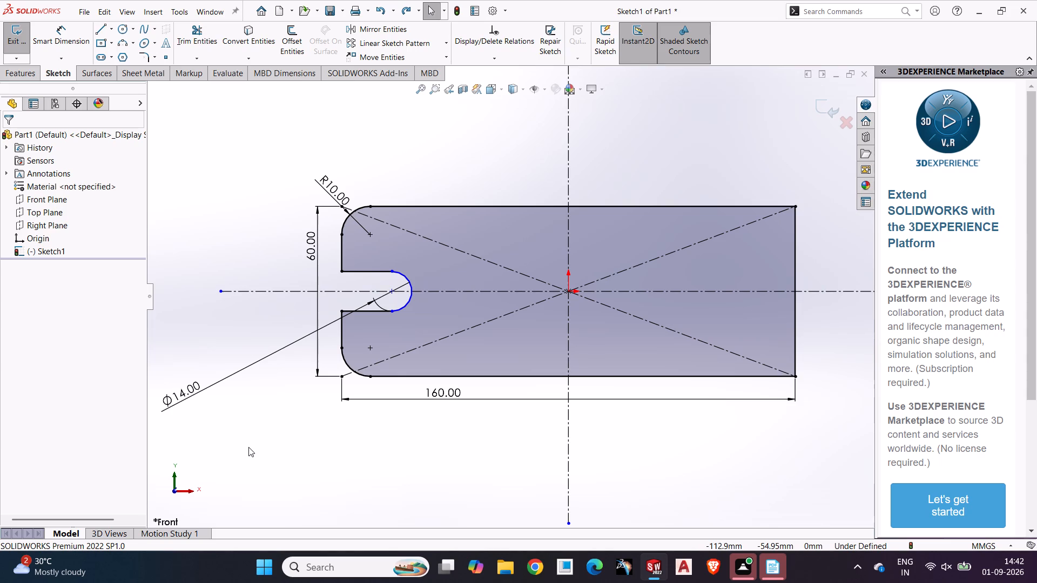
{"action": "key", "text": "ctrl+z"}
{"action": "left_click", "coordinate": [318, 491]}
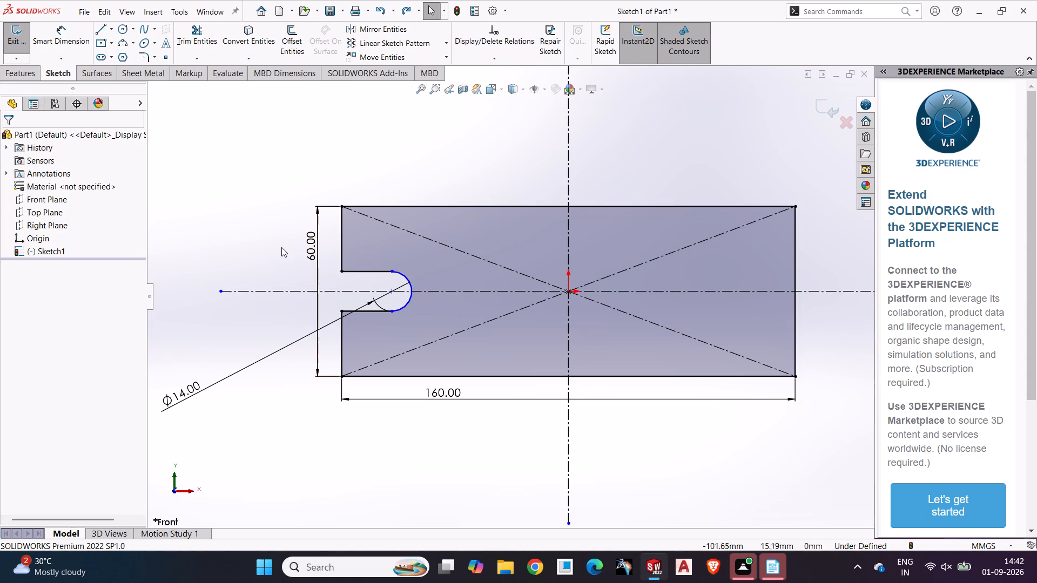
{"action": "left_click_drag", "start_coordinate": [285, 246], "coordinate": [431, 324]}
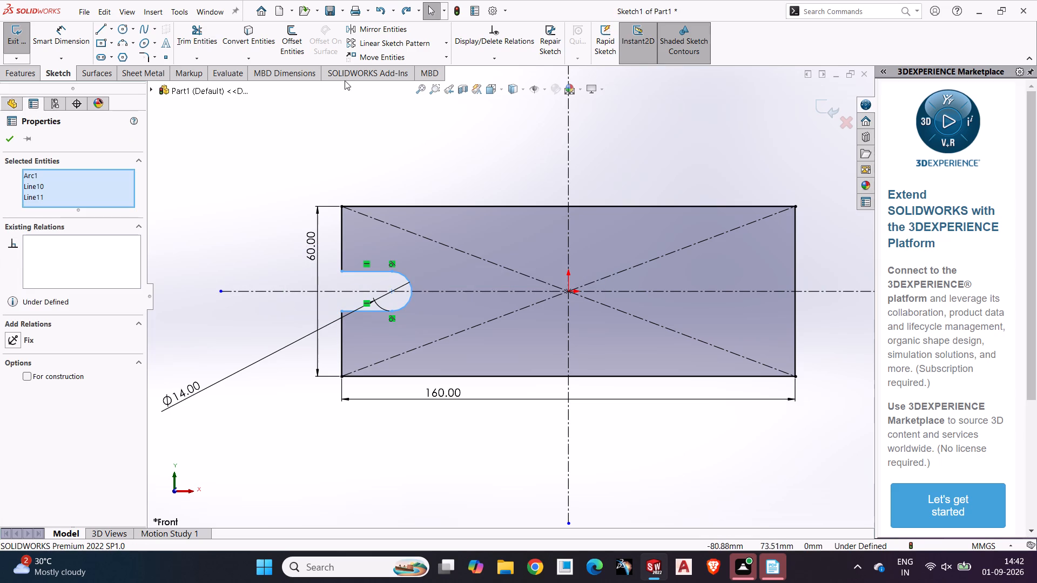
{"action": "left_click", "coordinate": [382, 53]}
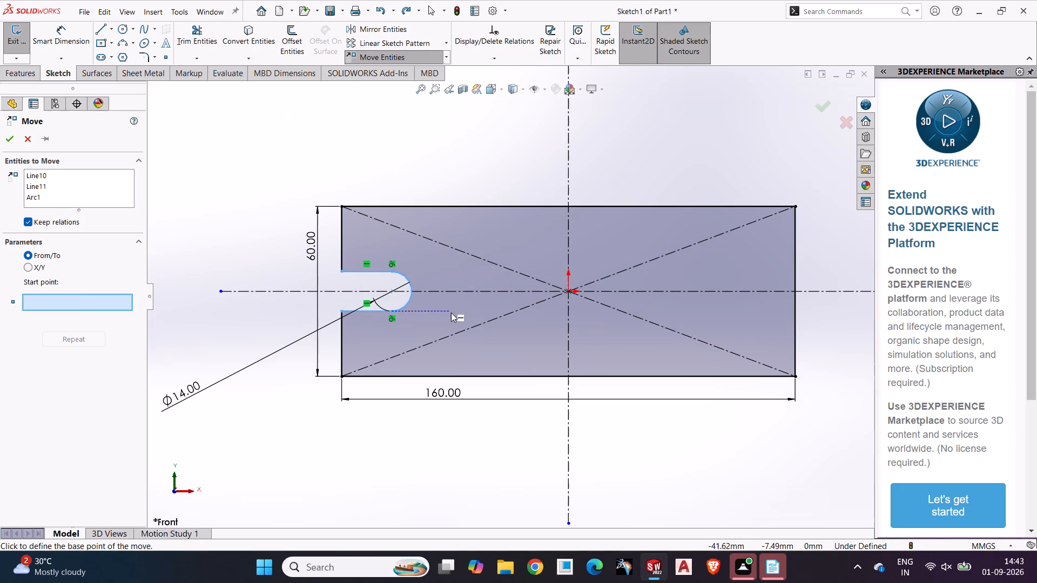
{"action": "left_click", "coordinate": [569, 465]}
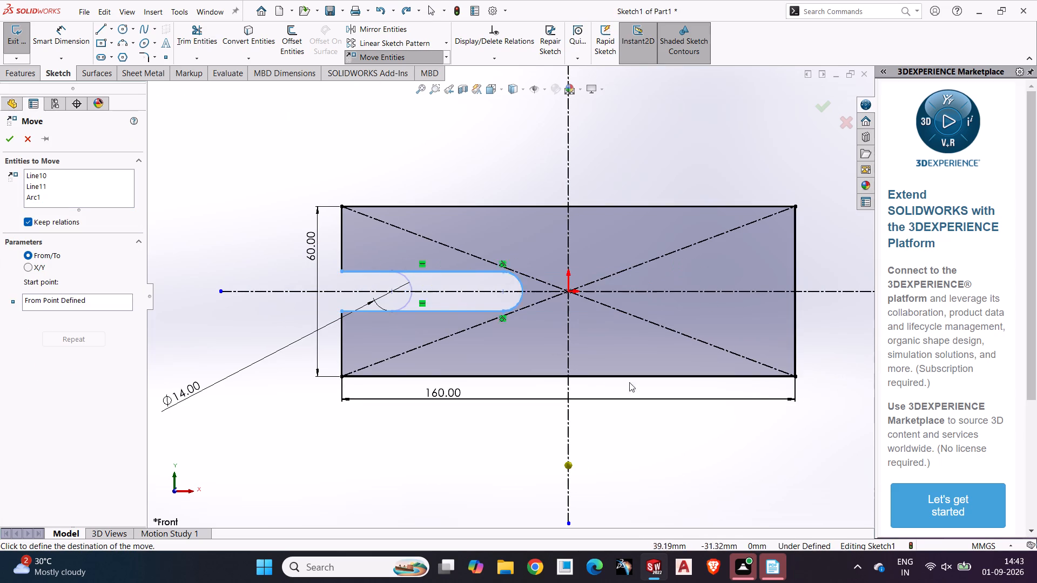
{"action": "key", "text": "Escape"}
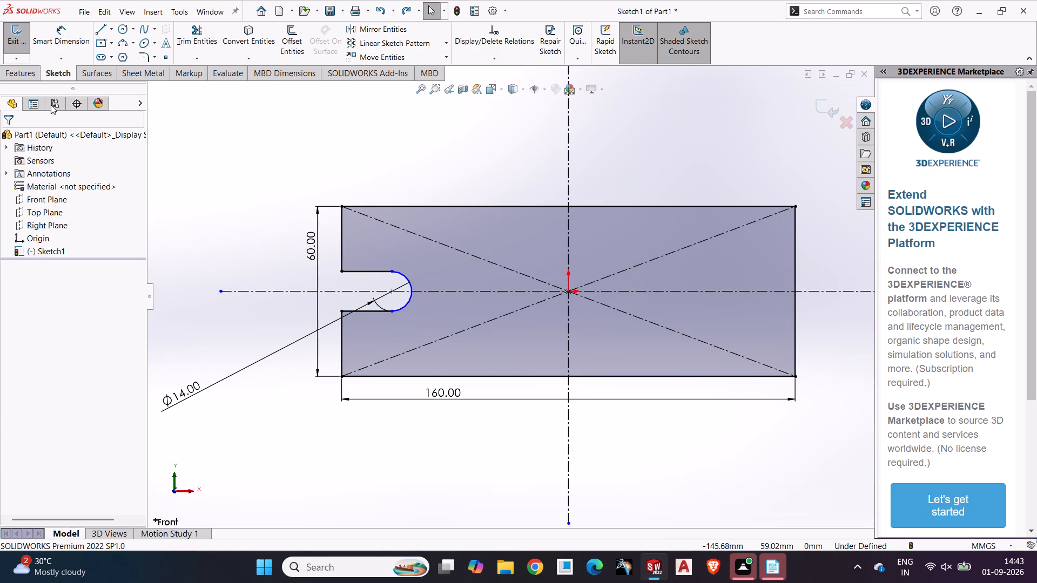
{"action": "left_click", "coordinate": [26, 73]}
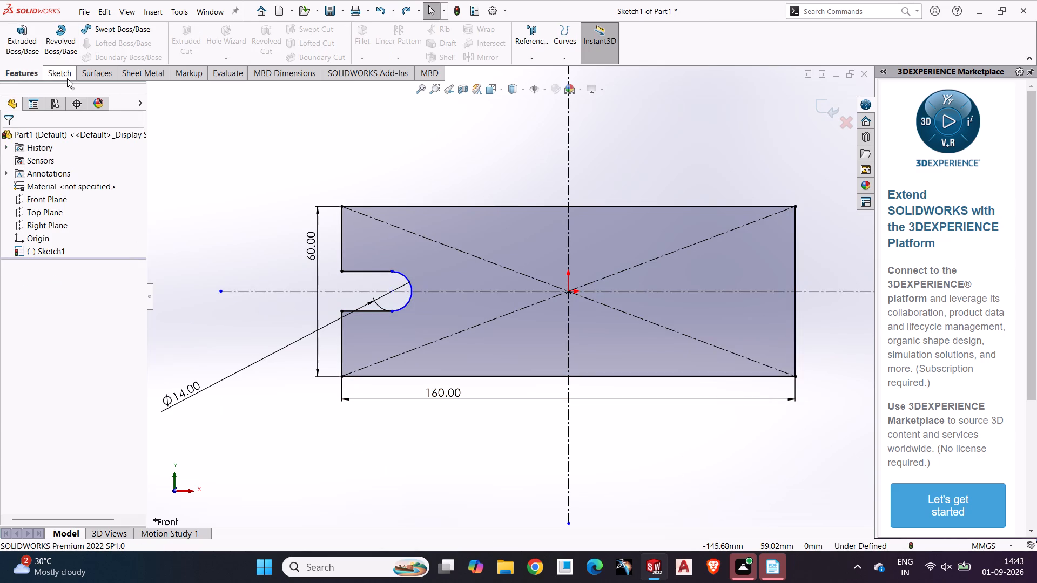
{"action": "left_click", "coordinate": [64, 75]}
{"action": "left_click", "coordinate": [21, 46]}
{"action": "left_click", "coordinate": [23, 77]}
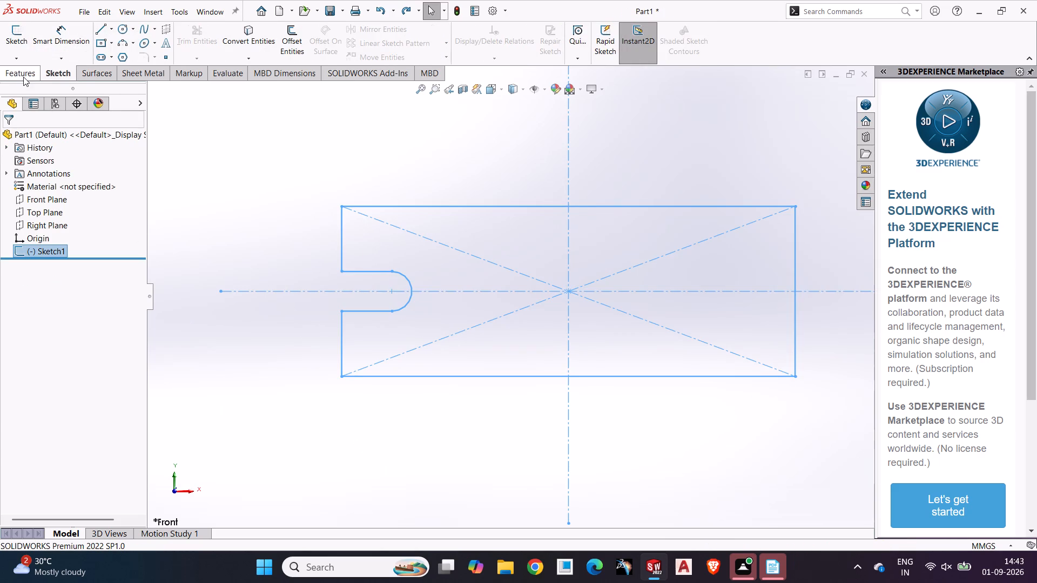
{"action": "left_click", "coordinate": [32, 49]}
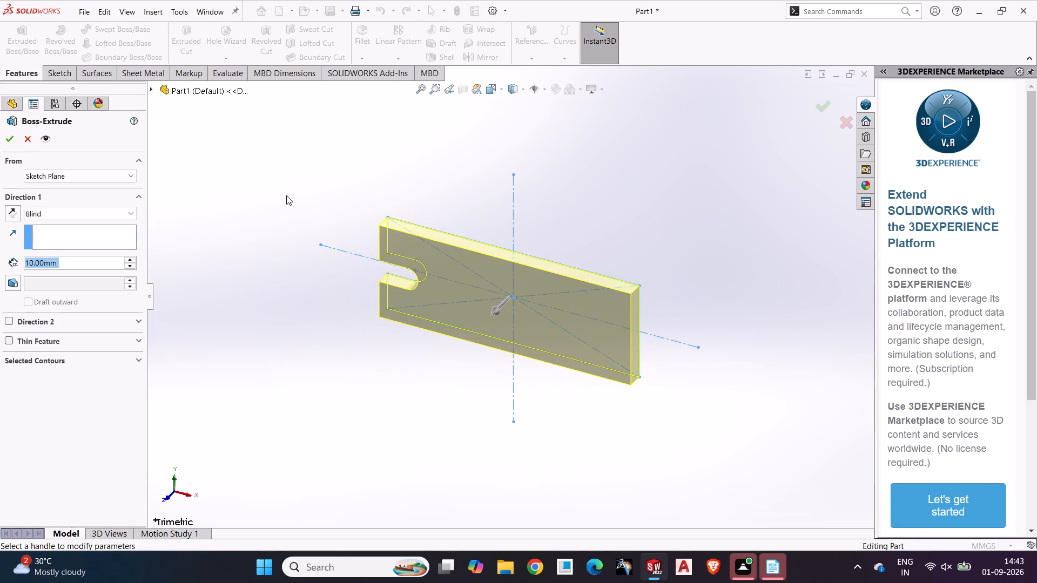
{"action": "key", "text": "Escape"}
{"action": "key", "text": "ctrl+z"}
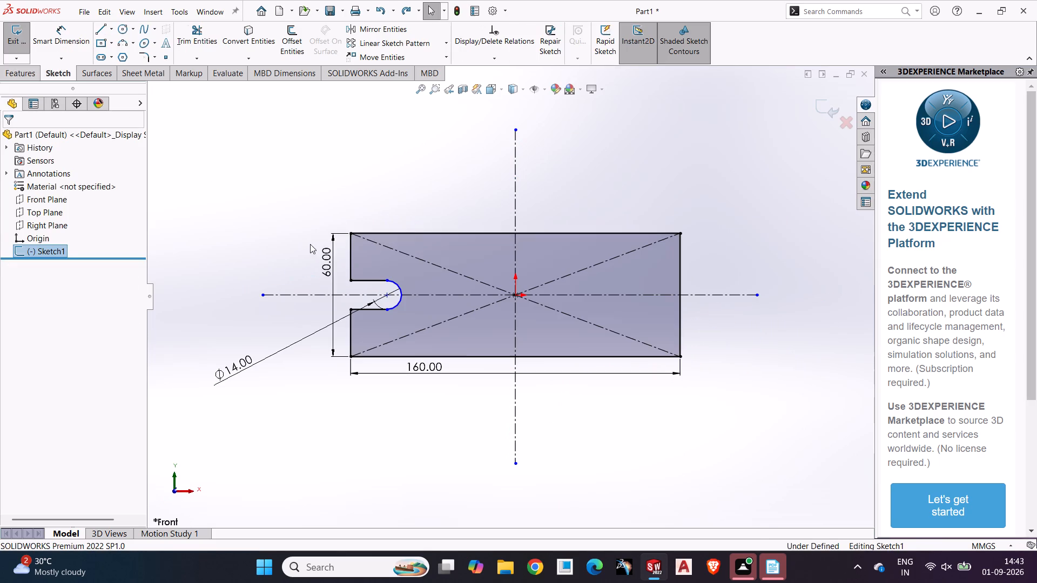
Mirror the left slot's two lines and arc about the vertical centerline, keeping the original.
{"action": "left_click", "coordinate": [293, 233]}
{"action": "scroll", "coordinate": [522, 293], "scroll_direction": "down", "scroll_amount": 2}
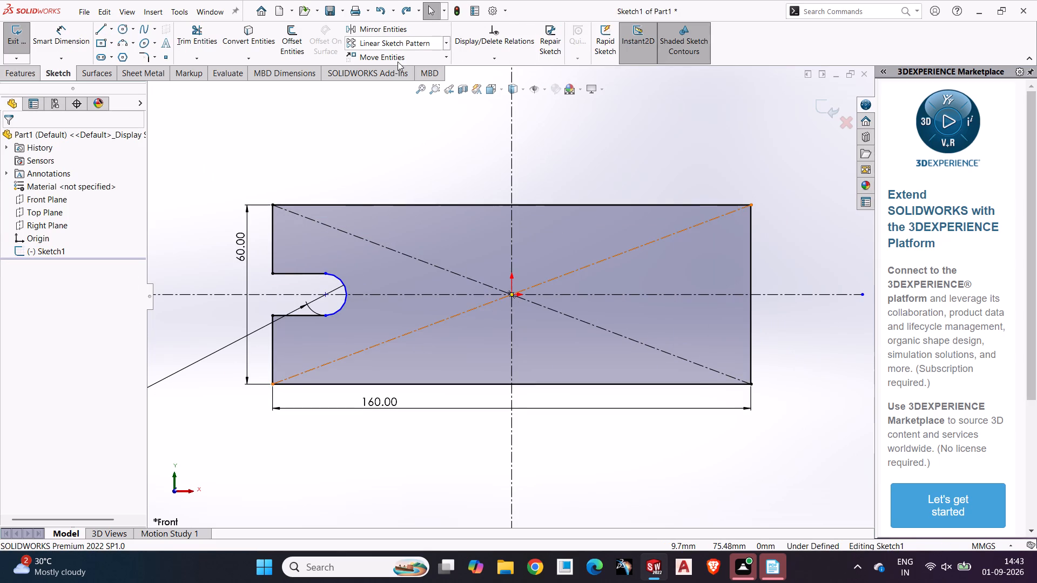
{"action": "left_click", "coordinate": [446, 57]}
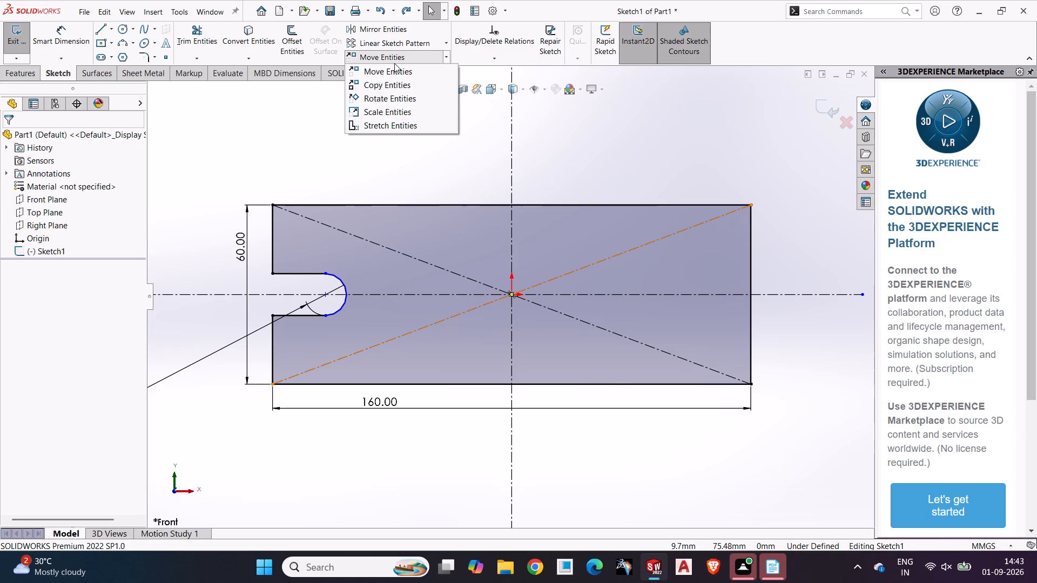
{"action": "left_click", "coordinate": [484, 132]}
{"action": "left_click", "coordinate": [397, 32]}
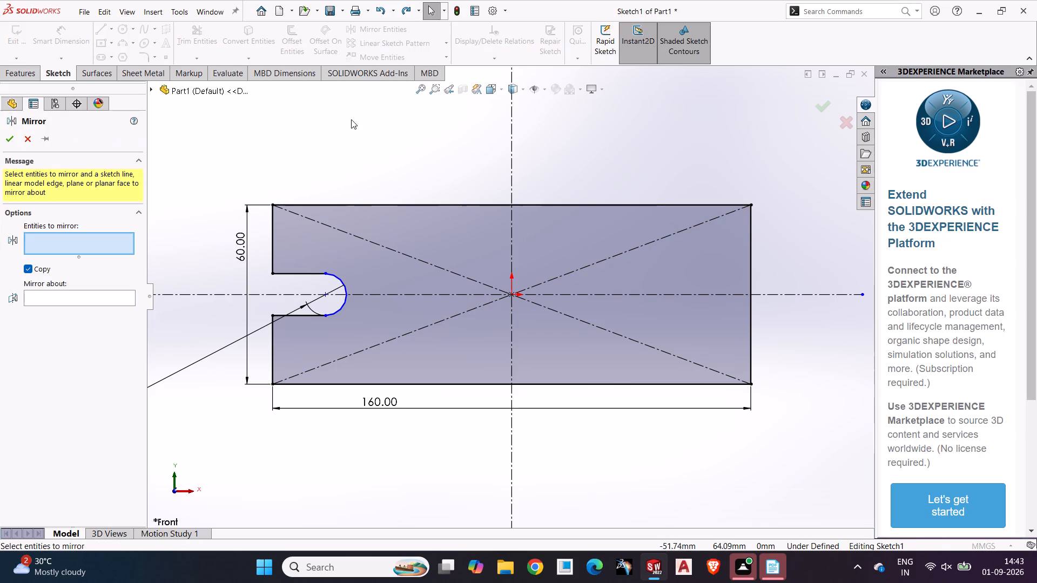
{"action": "left_click_drag", "start_coordinate": [261, 256], "coordinate": [260, 256]}
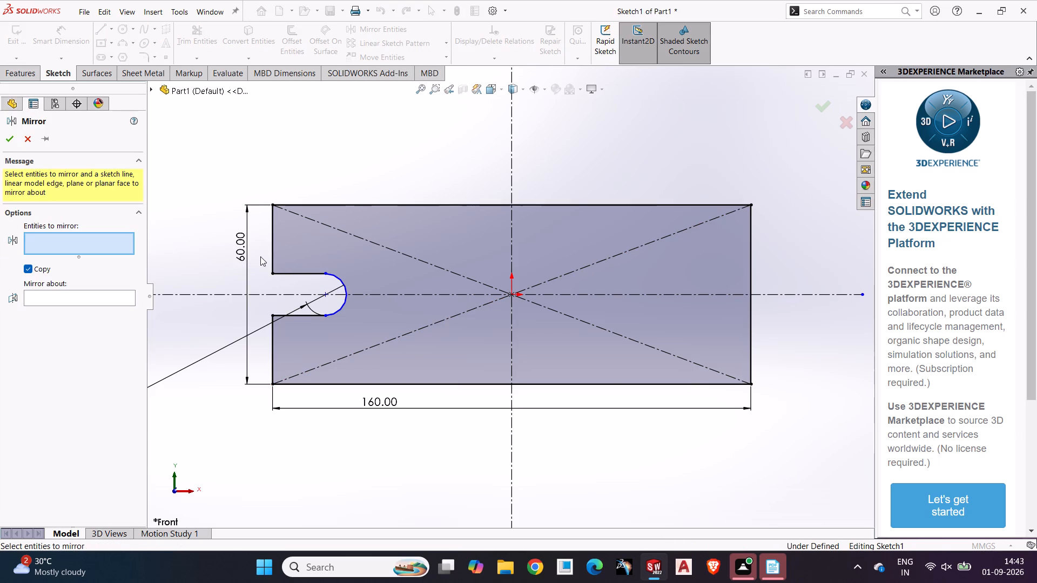
{"action": "left_click_drag", "start_coordinate": [260, 256], "coordinate": [375, 333]}
{"action": "left_click", "coordinate": [106, 320]}
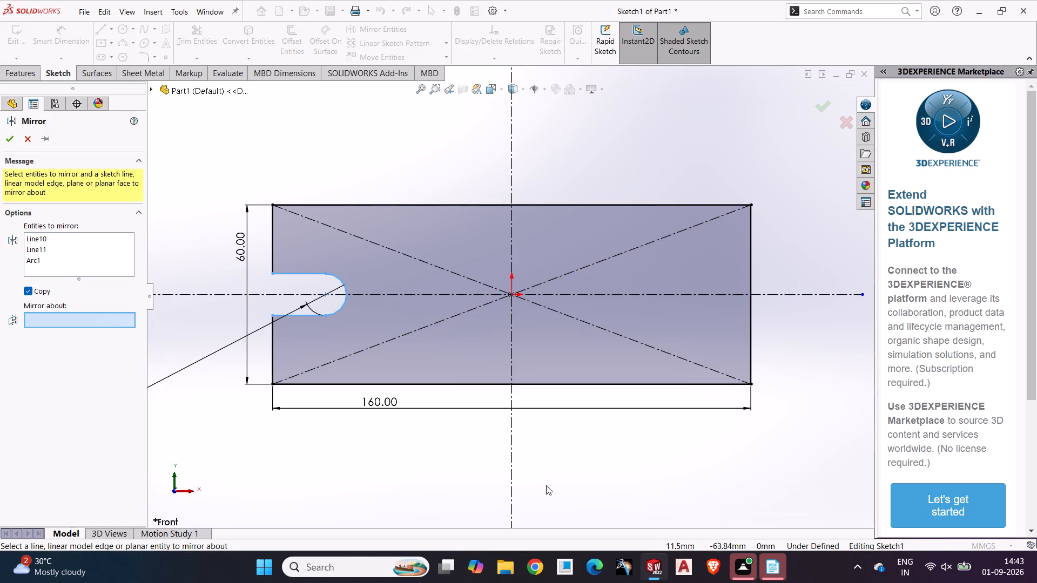
{"action": "left_click", "coordinate": [512, 446]}
{"action": "left_click_drag", "start_coordinate": [6, 135], "coordinate": [12, 140]}
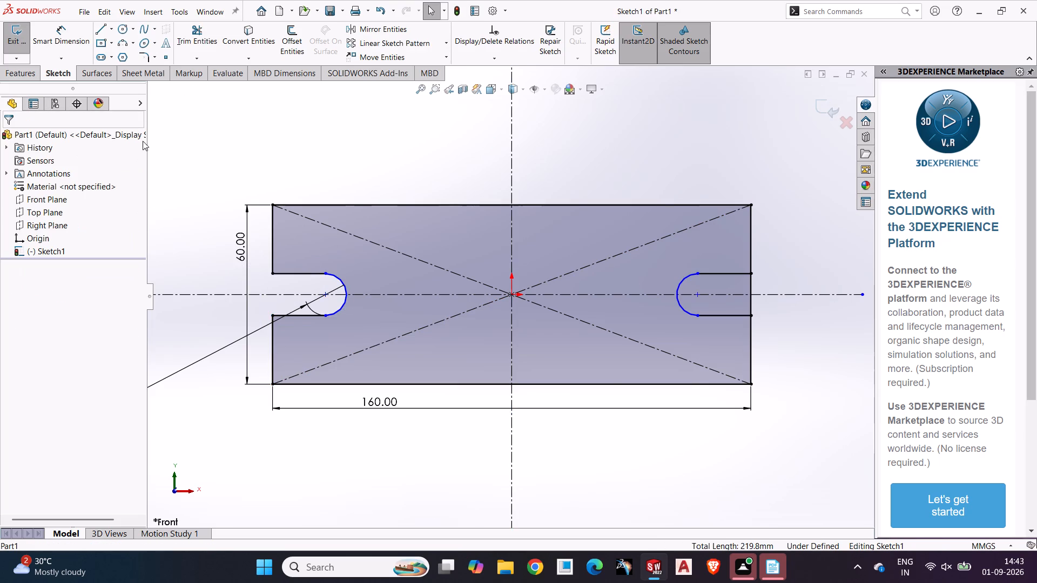
Trim the rectangle's right edge between the mirrored slot's lines to open the slot.
{"action": "left_click", "coordinate": [305, 128]}
{"action": "left_click_drag", "start_coordinate": [196, 31], "coordinate": [217, 34]}
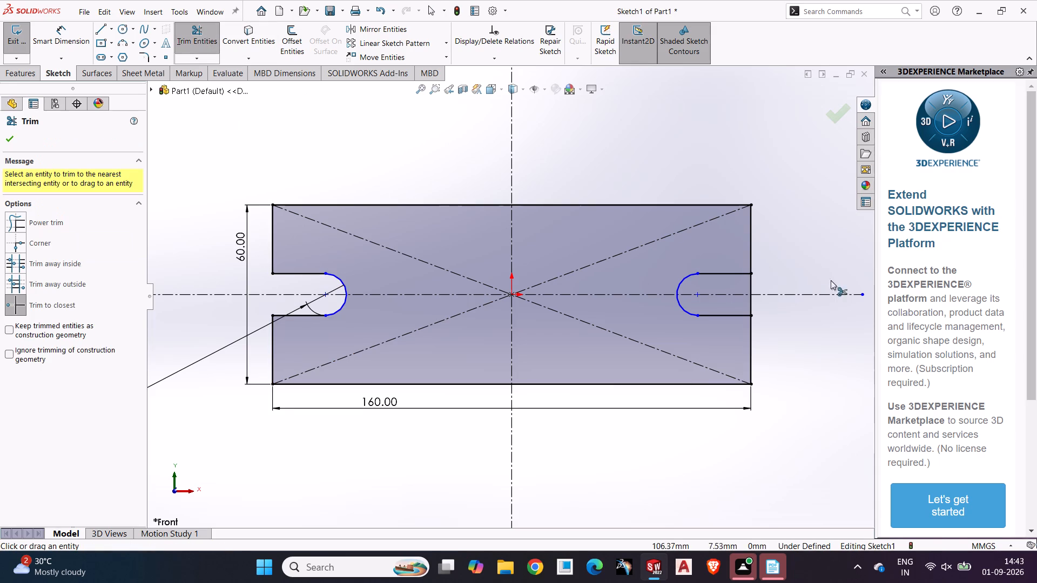
{"action": "left_click", "coordinate": [750, 283]}
{"action": "left_click", "coordinate": [750, 301]}
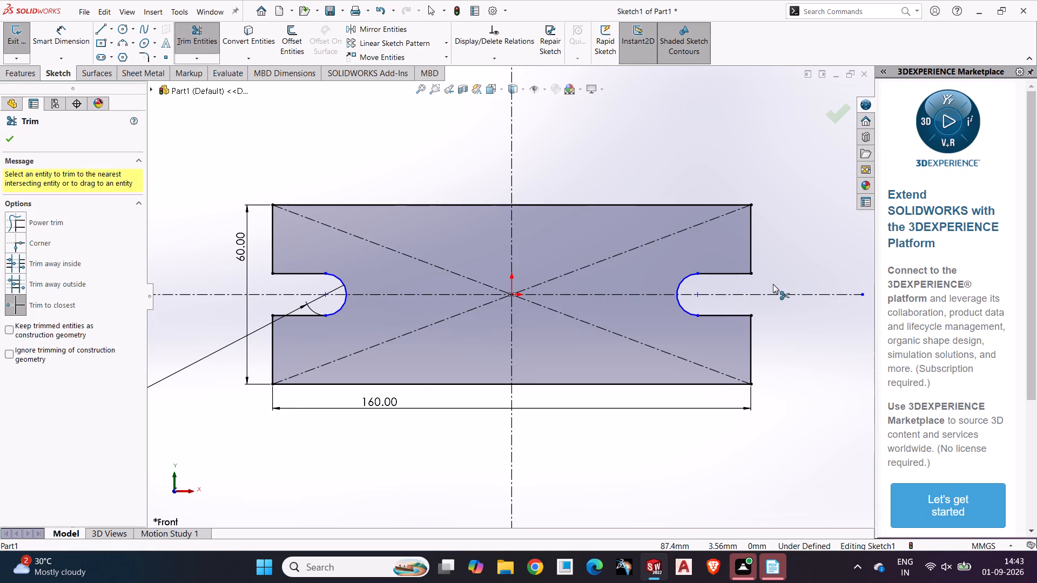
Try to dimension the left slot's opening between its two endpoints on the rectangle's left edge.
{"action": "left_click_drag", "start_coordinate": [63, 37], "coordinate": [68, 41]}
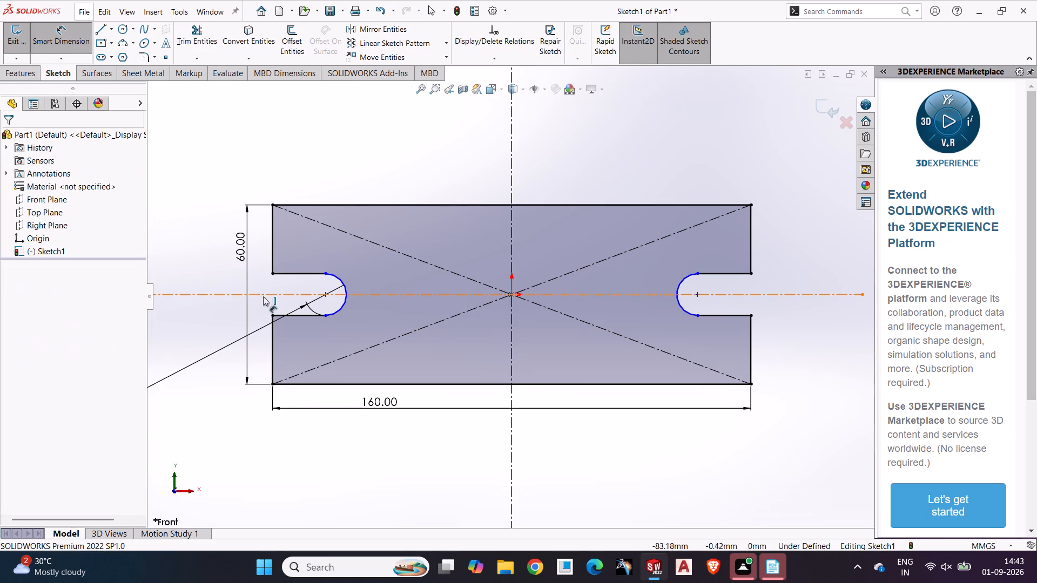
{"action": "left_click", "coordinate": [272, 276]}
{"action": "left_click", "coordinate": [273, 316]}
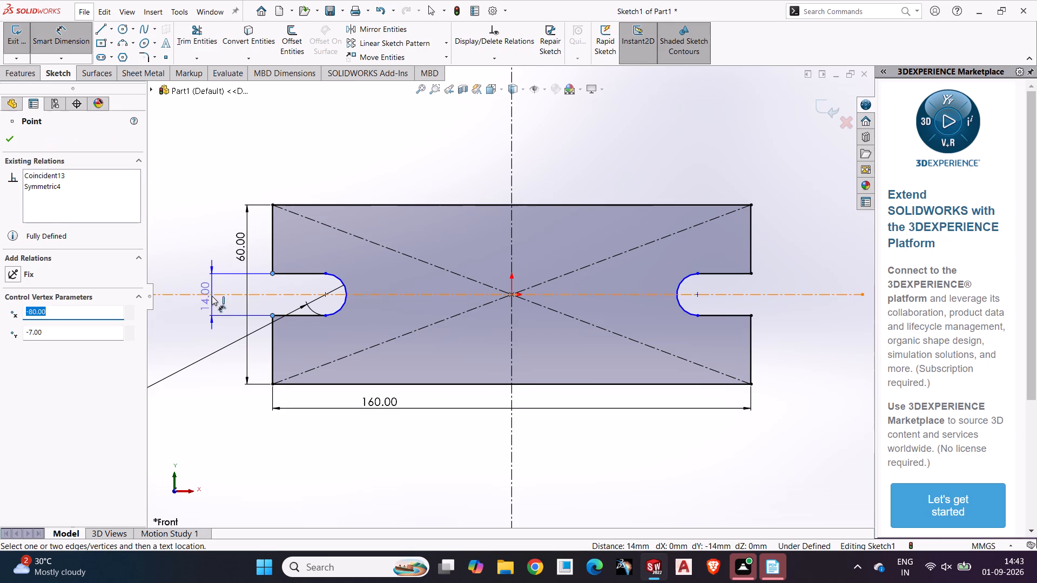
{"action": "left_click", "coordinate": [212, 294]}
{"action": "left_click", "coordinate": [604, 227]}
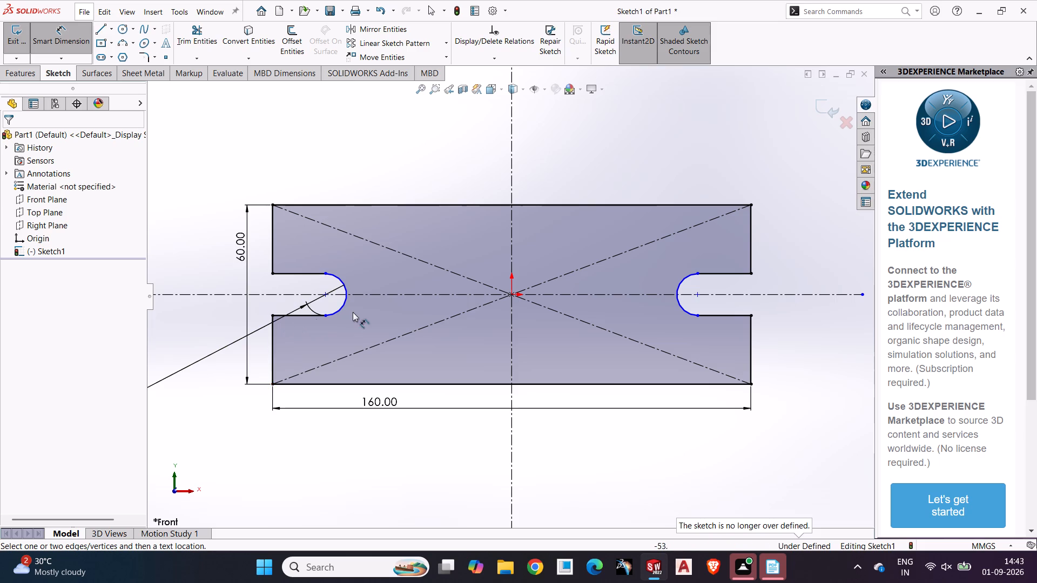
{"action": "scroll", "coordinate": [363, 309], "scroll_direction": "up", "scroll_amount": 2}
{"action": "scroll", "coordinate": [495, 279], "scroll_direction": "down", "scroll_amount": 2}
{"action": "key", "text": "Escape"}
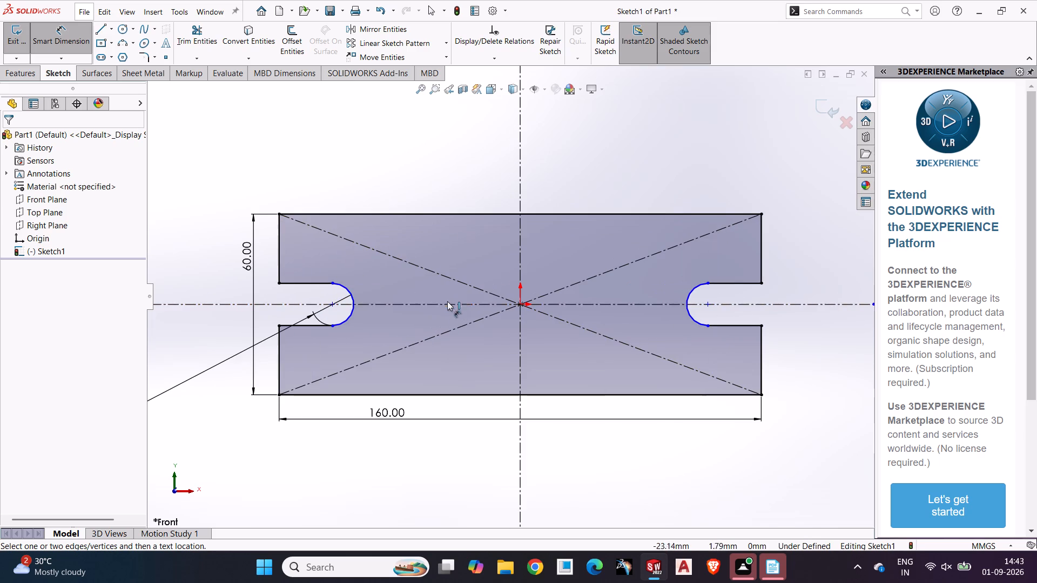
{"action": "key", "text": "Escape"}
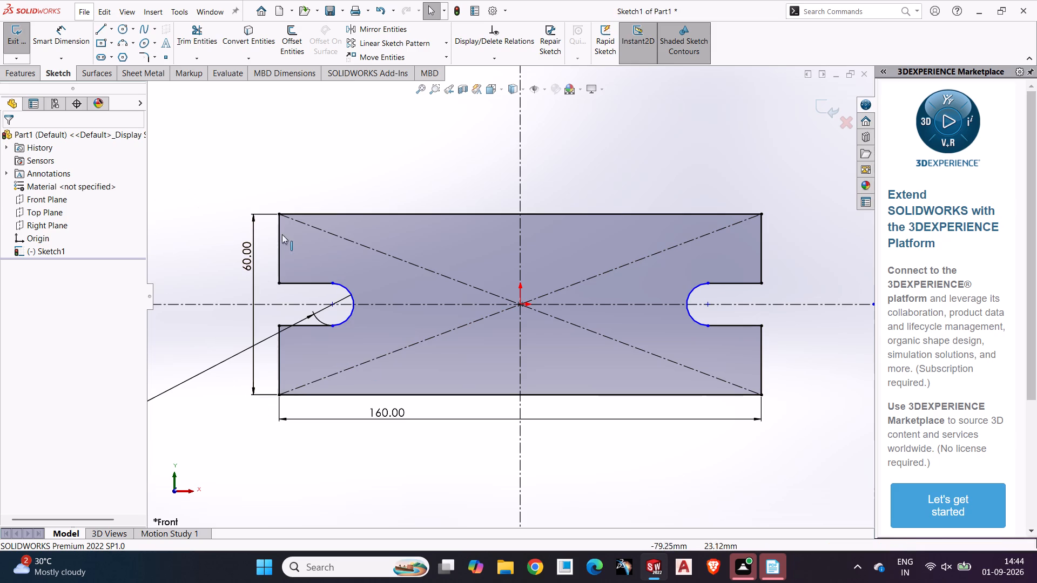
Trim away both remaining segments of the rectangle's left edge and the left slot's two horizontal lines.
{"action": "left_click", "coordinate": [207, 32]}
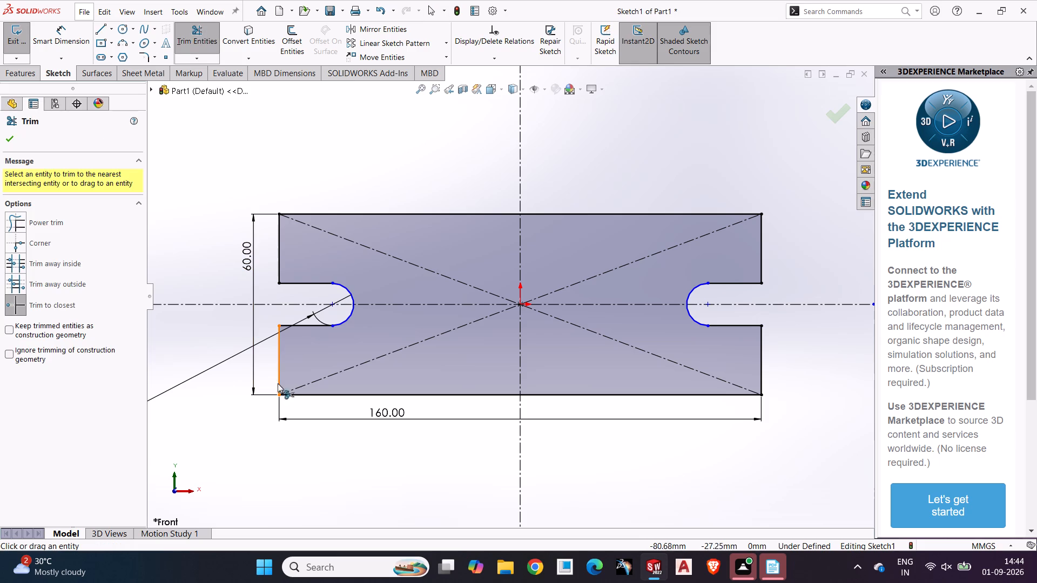
{"action": "left_click", "coordinate": [279, 370]}
{"action": "left_click", "coordinate": [277, 241]}
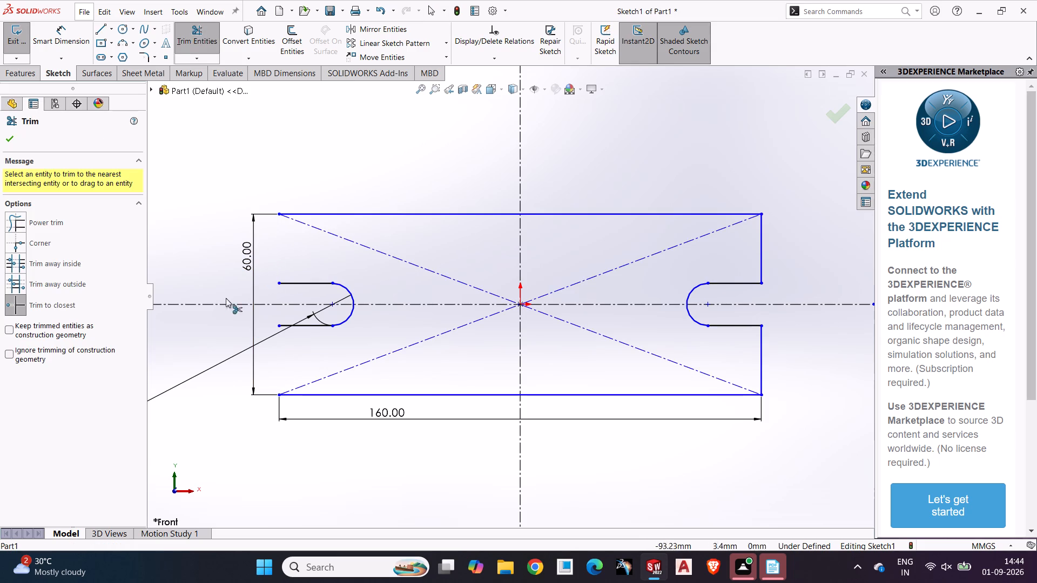
{"action": "key", "text": "Escape"}
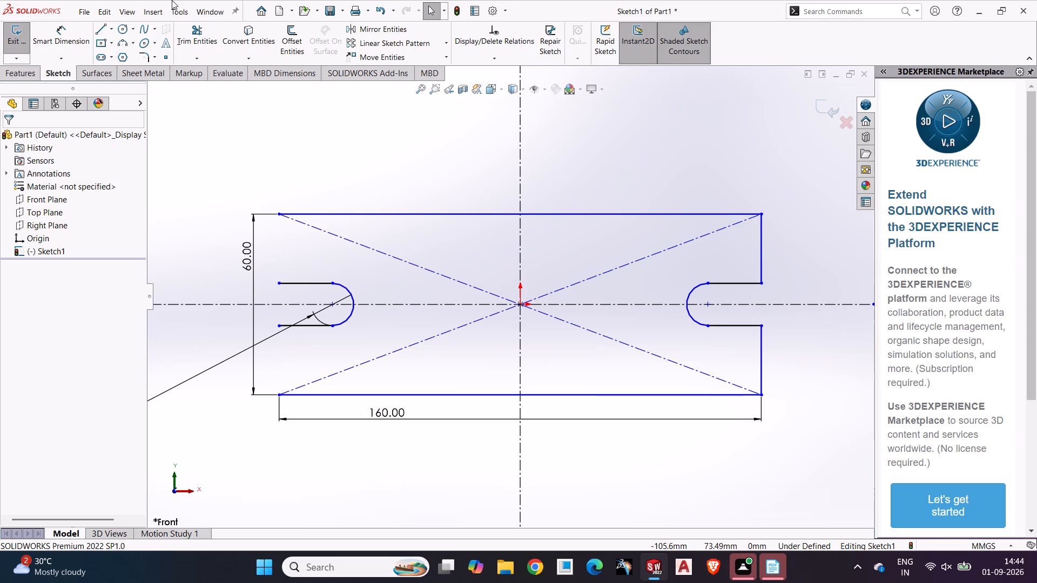
{"action": "left_click", "coordinate": [192, 42]}
{"action": "left_click", "coordinate": [298, 282]}
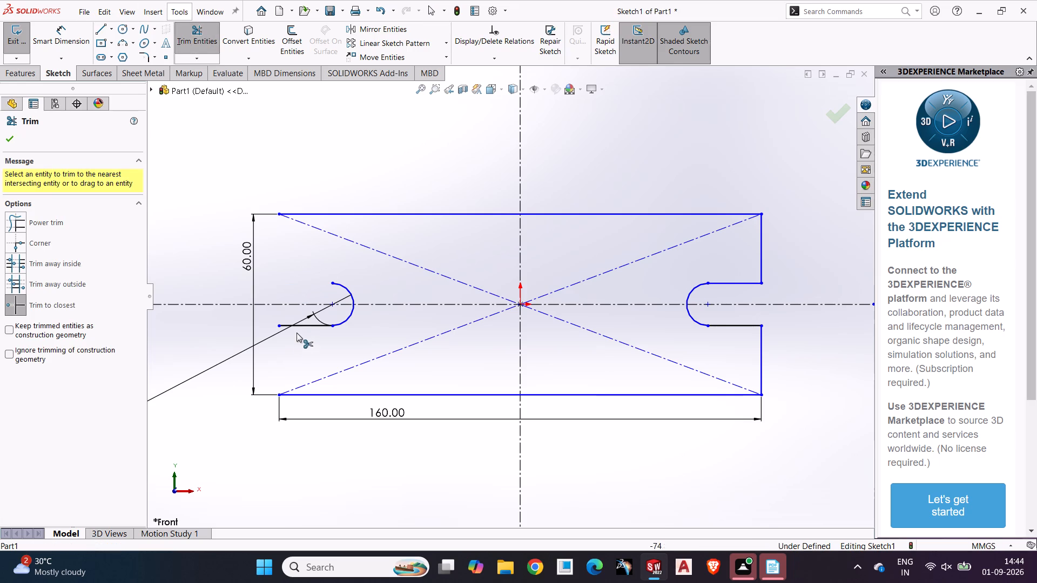
{"action": "left_click", "coordinate": [299, 328]}
{"action": "key", "text": "Escape"}
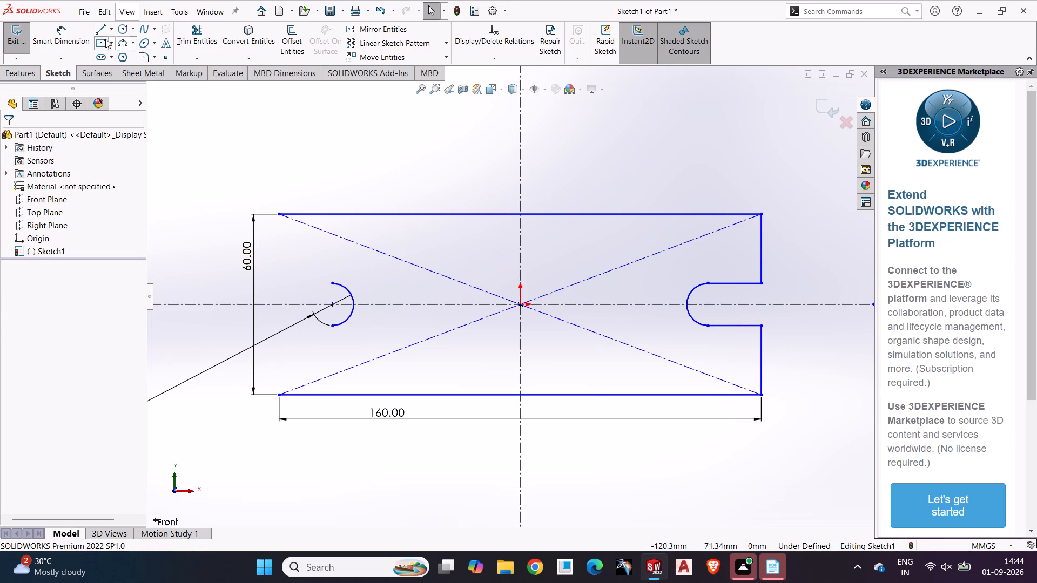
Sketch a horizontal line about 28 mm long from the left arc's lower end outward past the rectangle's left side.
{"action": "left_click", "coordinate": [102, 28]}
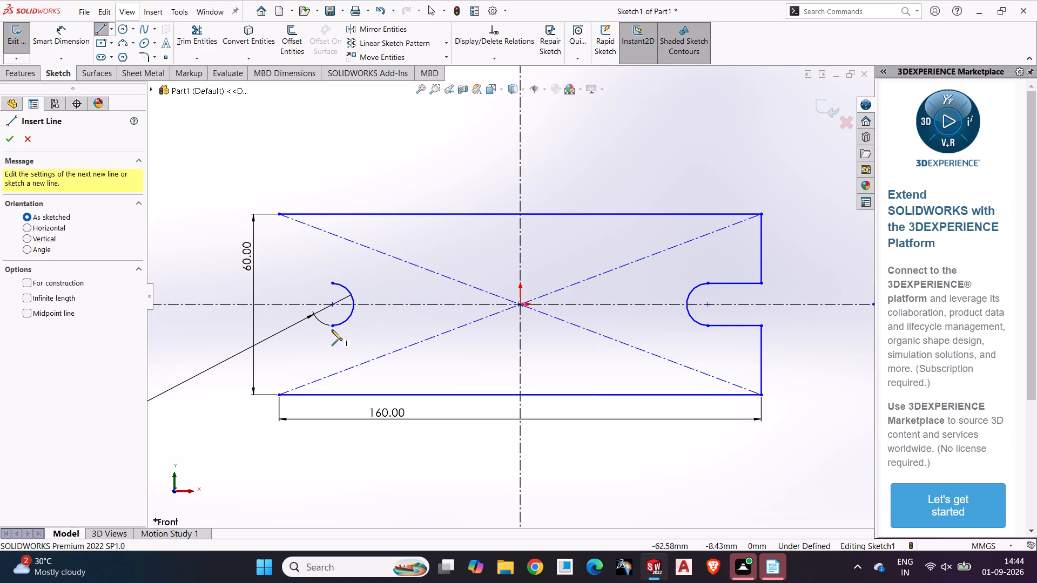
{"action": "left_click", "coordinate": [332, 327]}
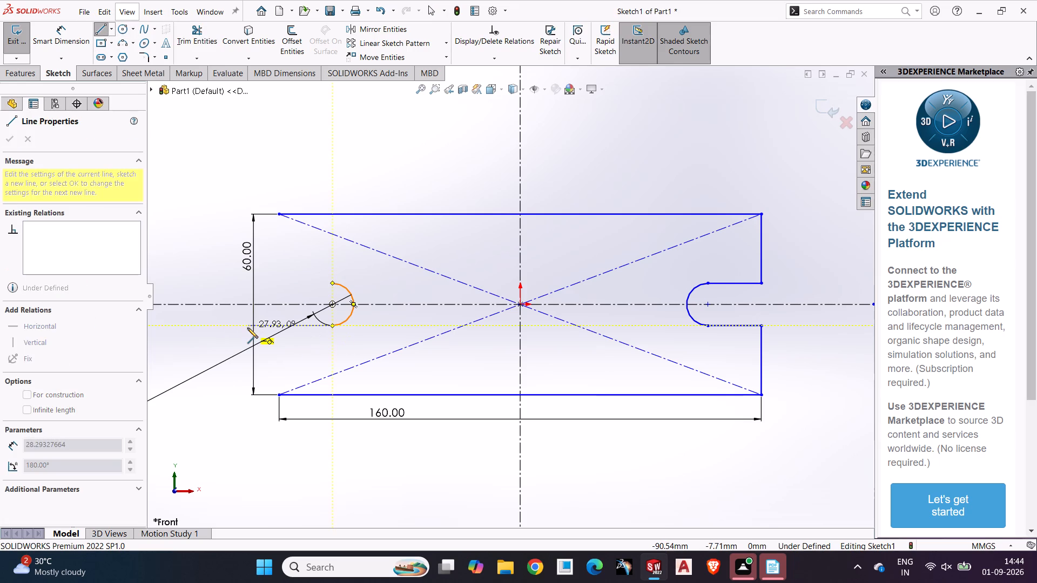
{"action": "left_click", "coordinate": [247, 328]}
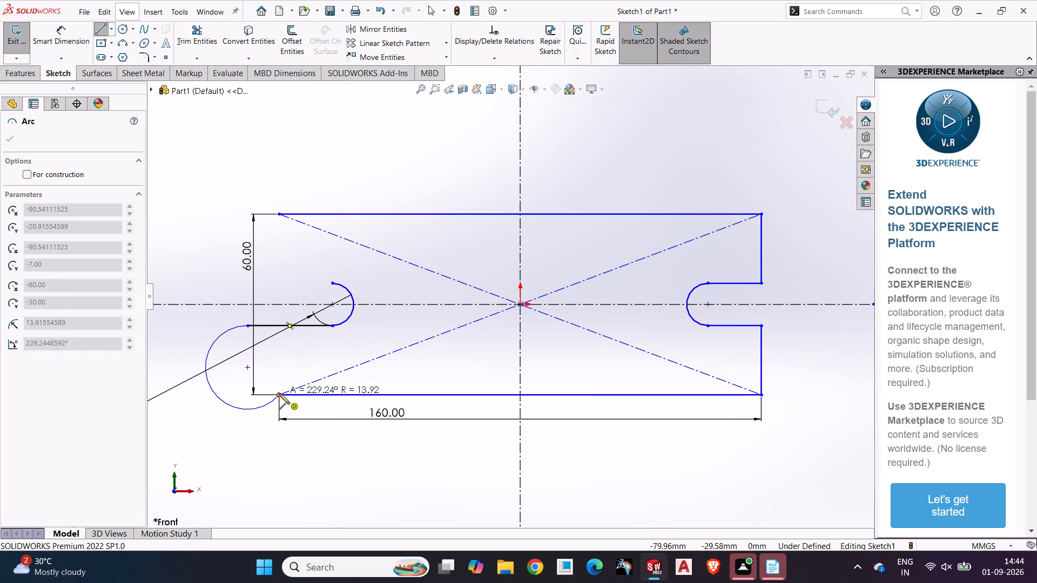
{"action": "key", "text": "Escape"}
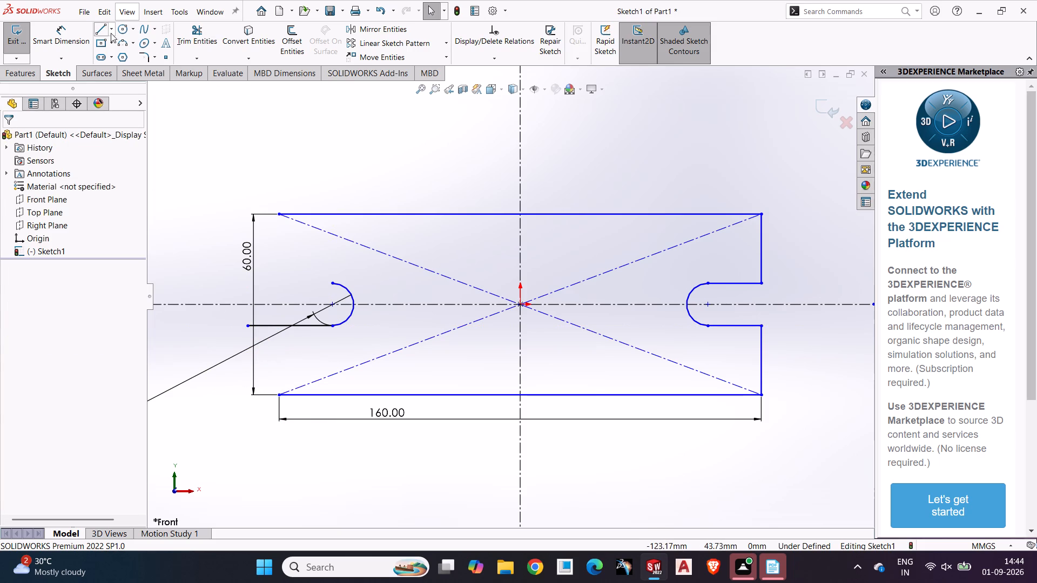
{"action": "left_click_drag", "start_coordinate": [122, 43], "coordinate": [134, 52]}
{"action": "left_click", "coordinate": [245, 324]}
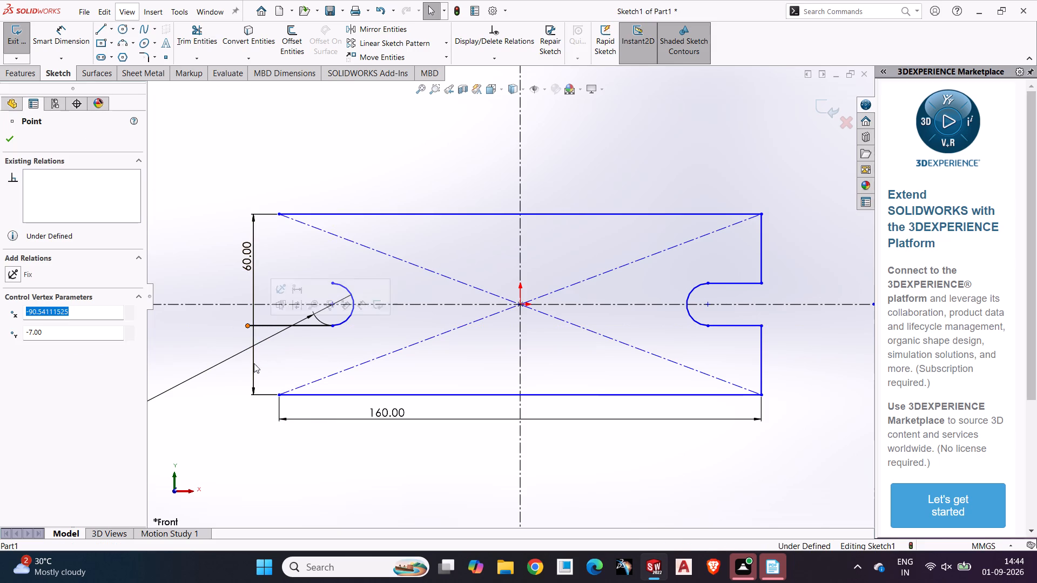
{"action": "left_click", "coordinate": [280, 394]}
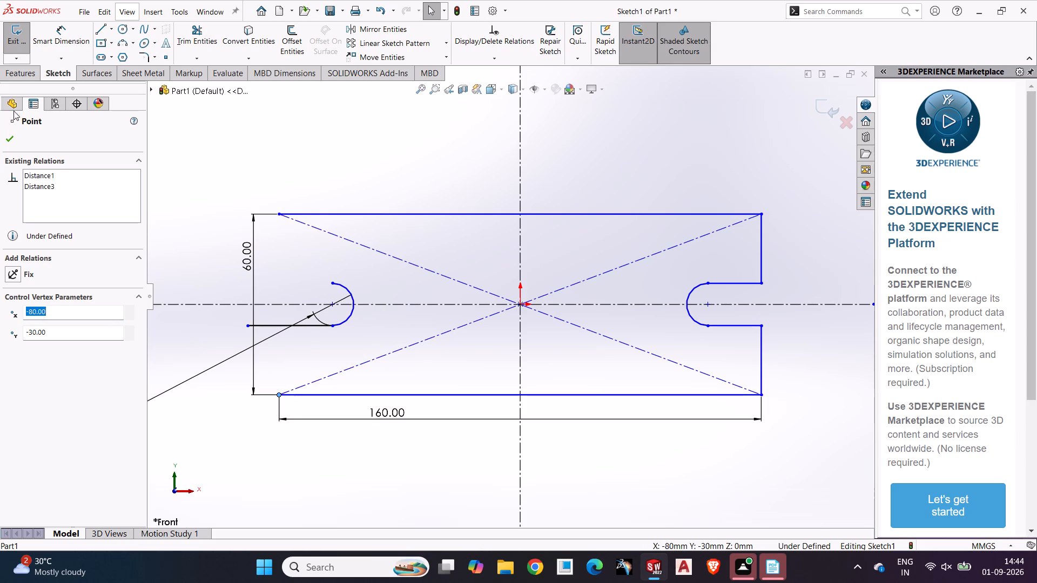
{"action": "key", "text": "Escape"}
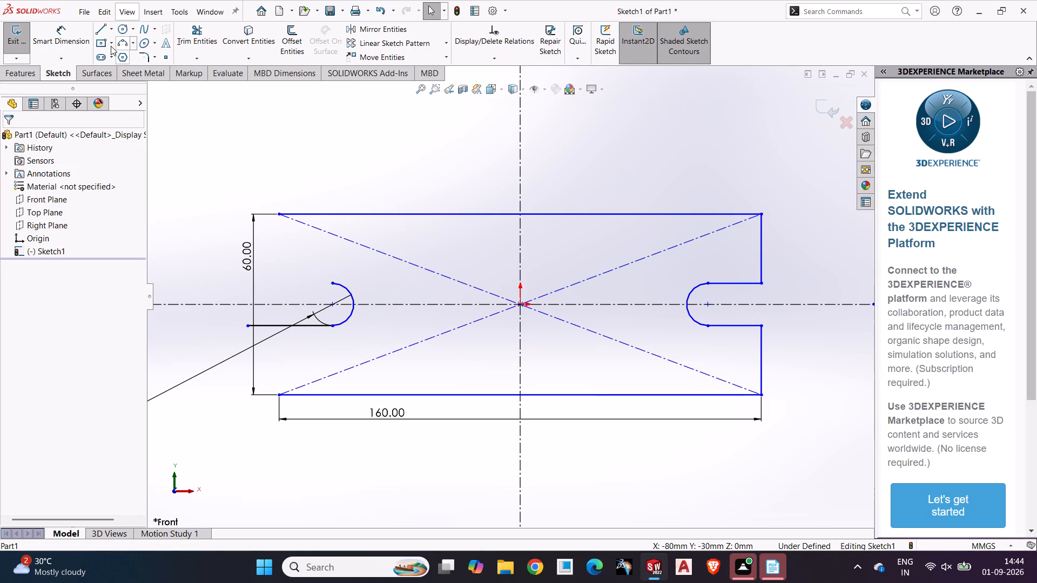
Sketch a three-point arc of about 25 mm radius from the short line's outer end to the rectangle's lower-left corner, bulging outward.
{"action": "left_click", "coordinate": [120, 44]}
{"action": "left_click", "coordinate": [247, 326]}
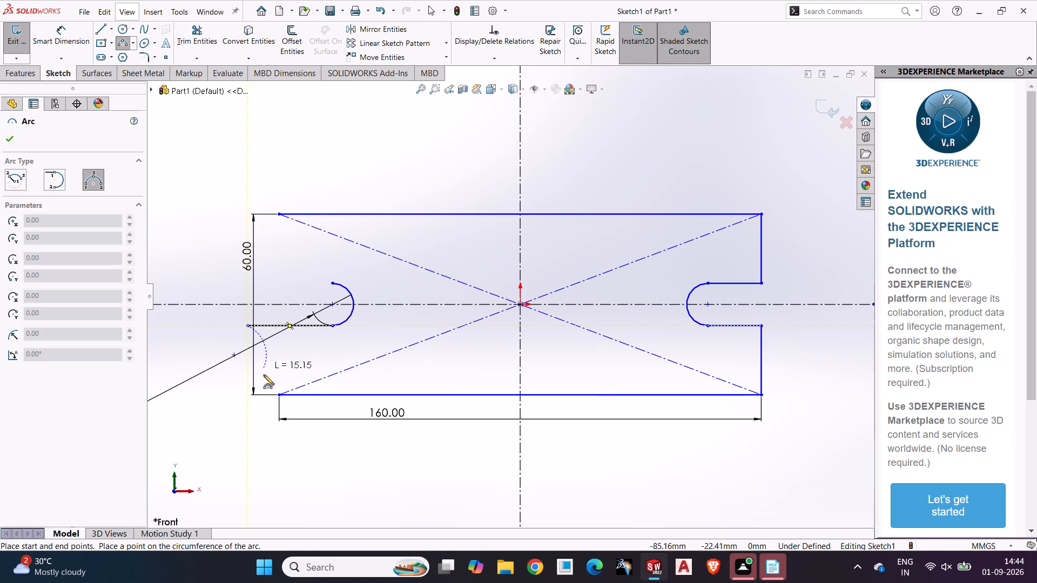
{"action": "left_click", "coordinate": [278, 397]}
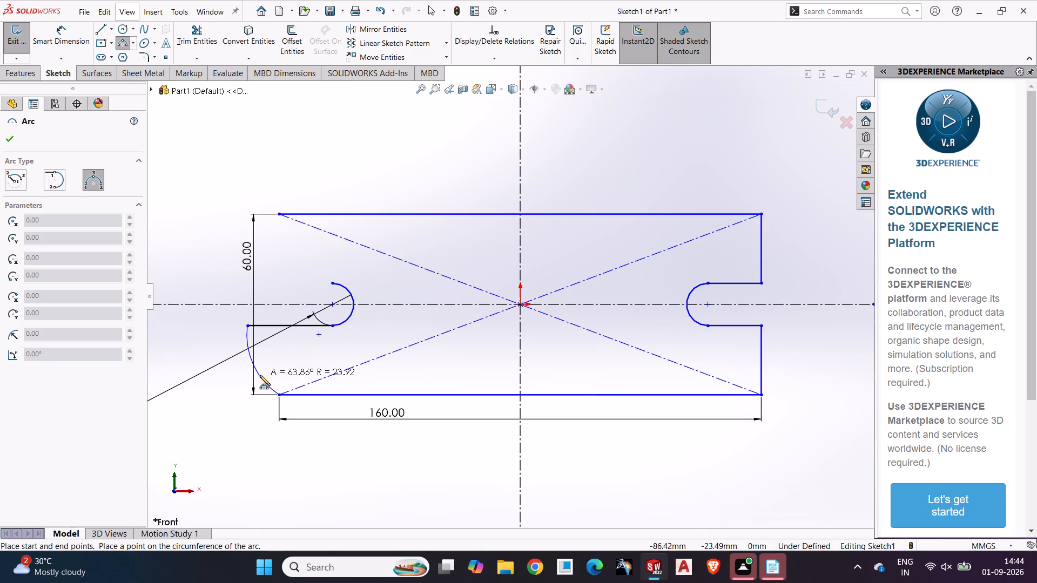
{"action": "left_click", "coordinate": [260, 375]}
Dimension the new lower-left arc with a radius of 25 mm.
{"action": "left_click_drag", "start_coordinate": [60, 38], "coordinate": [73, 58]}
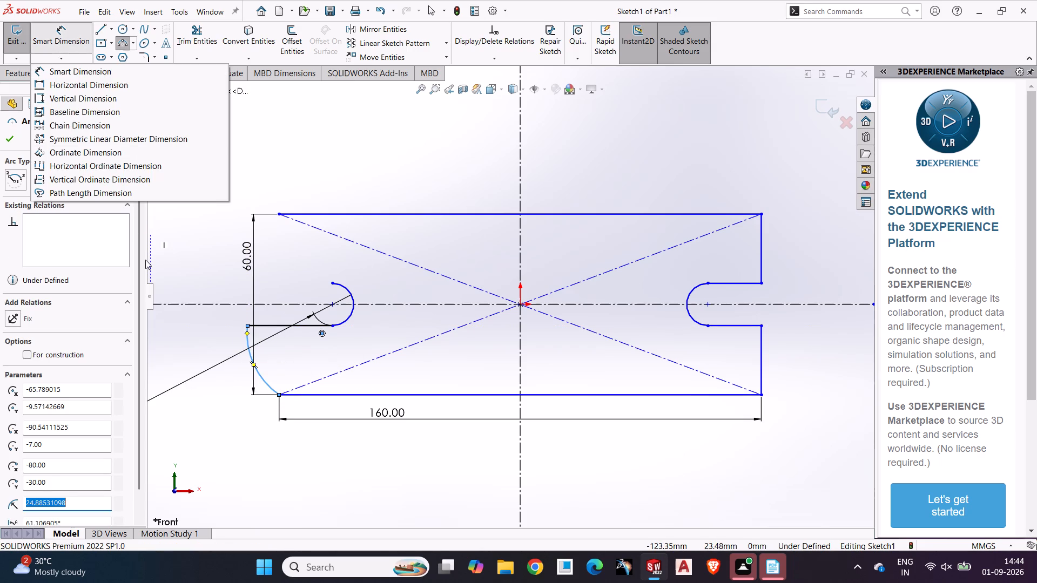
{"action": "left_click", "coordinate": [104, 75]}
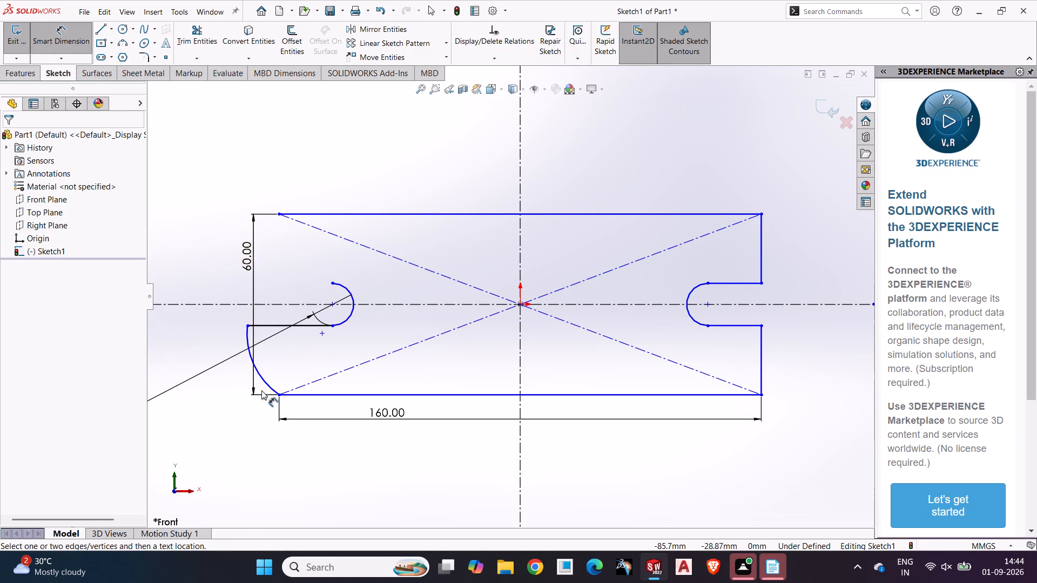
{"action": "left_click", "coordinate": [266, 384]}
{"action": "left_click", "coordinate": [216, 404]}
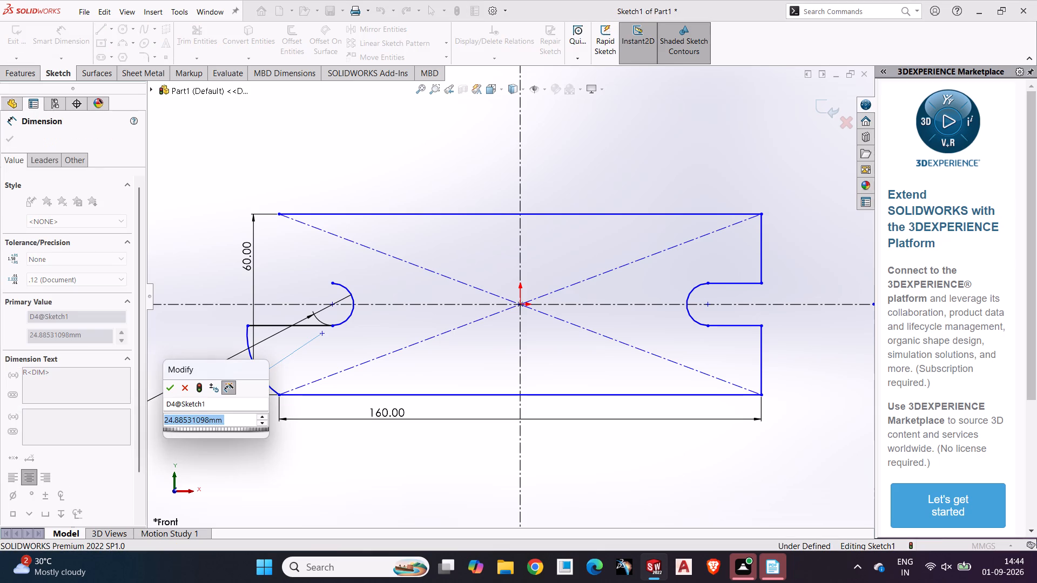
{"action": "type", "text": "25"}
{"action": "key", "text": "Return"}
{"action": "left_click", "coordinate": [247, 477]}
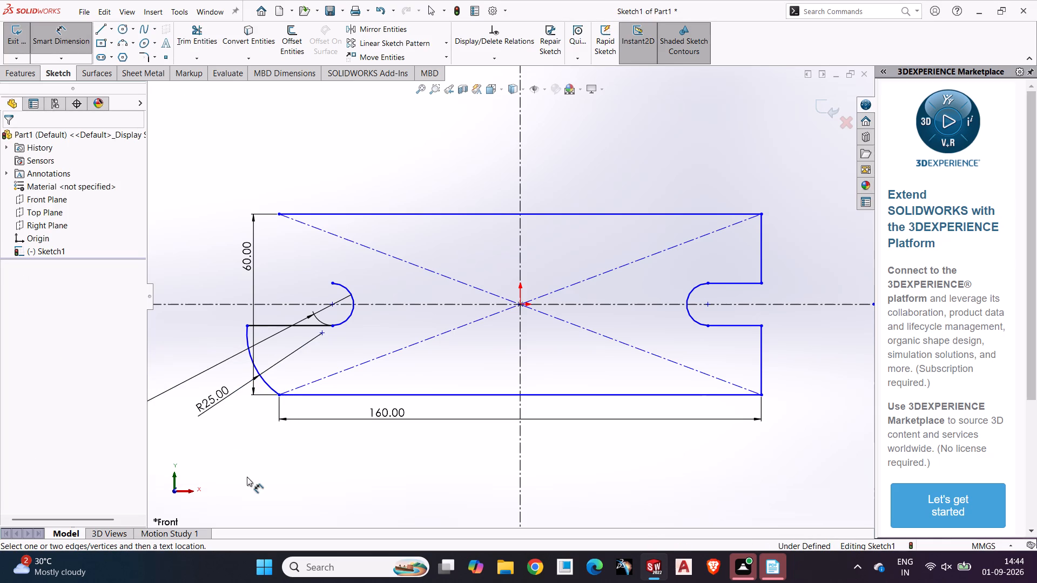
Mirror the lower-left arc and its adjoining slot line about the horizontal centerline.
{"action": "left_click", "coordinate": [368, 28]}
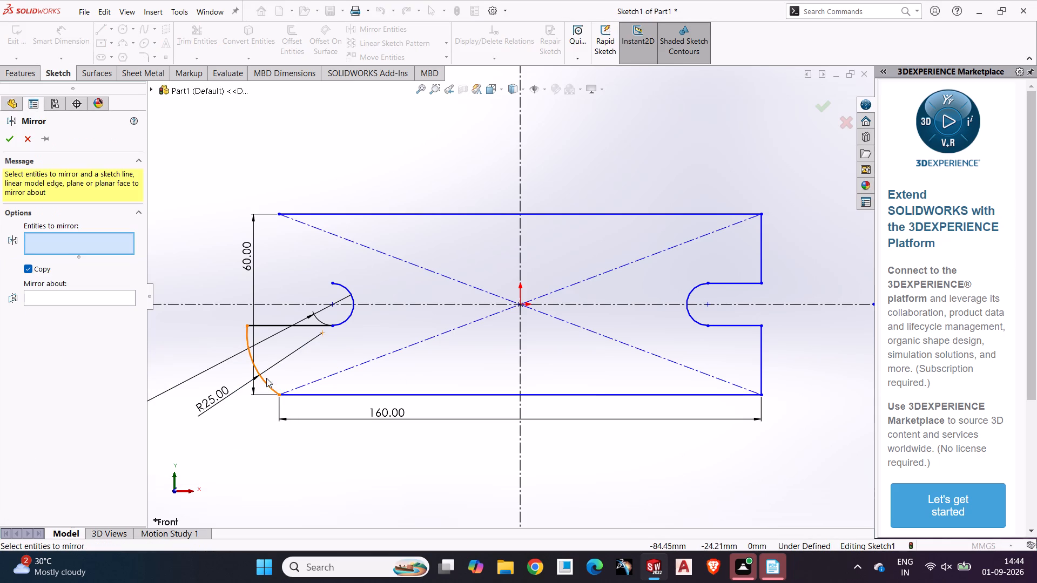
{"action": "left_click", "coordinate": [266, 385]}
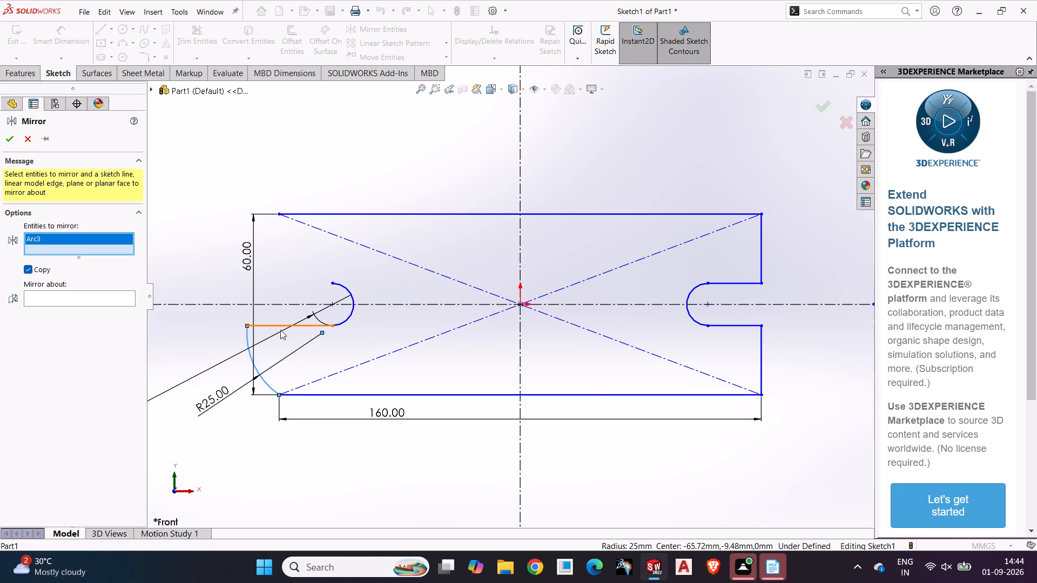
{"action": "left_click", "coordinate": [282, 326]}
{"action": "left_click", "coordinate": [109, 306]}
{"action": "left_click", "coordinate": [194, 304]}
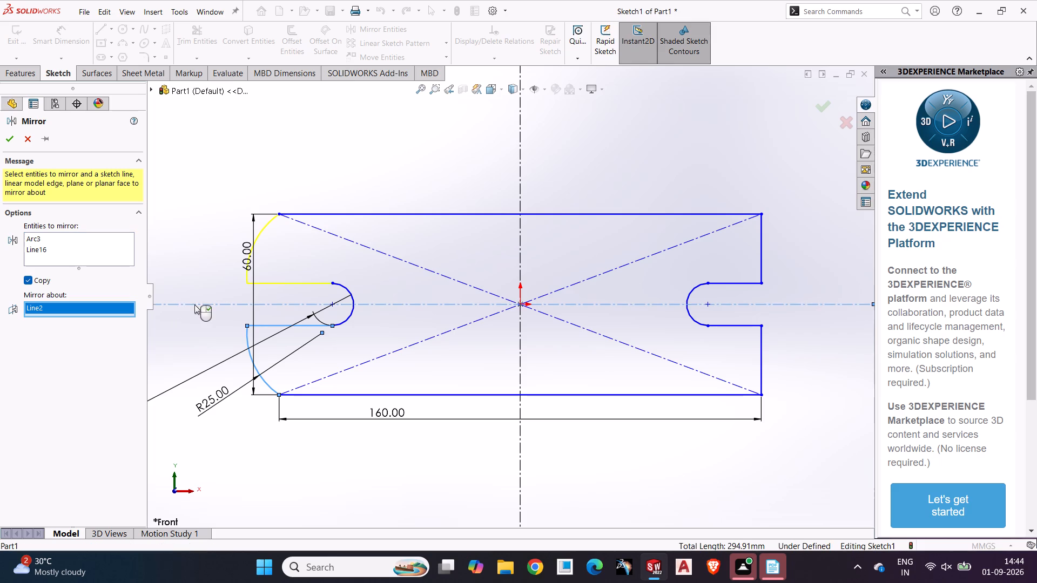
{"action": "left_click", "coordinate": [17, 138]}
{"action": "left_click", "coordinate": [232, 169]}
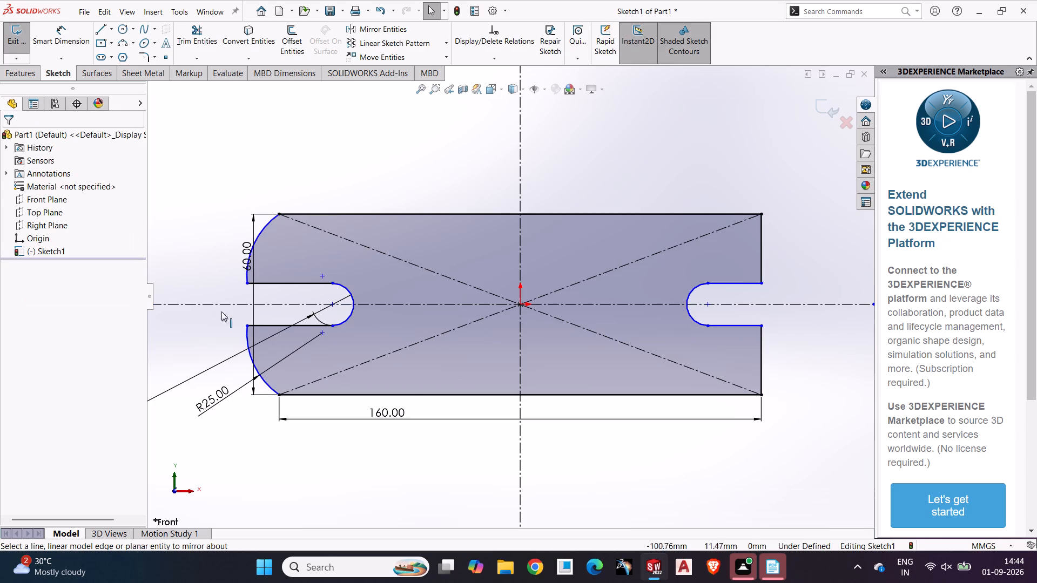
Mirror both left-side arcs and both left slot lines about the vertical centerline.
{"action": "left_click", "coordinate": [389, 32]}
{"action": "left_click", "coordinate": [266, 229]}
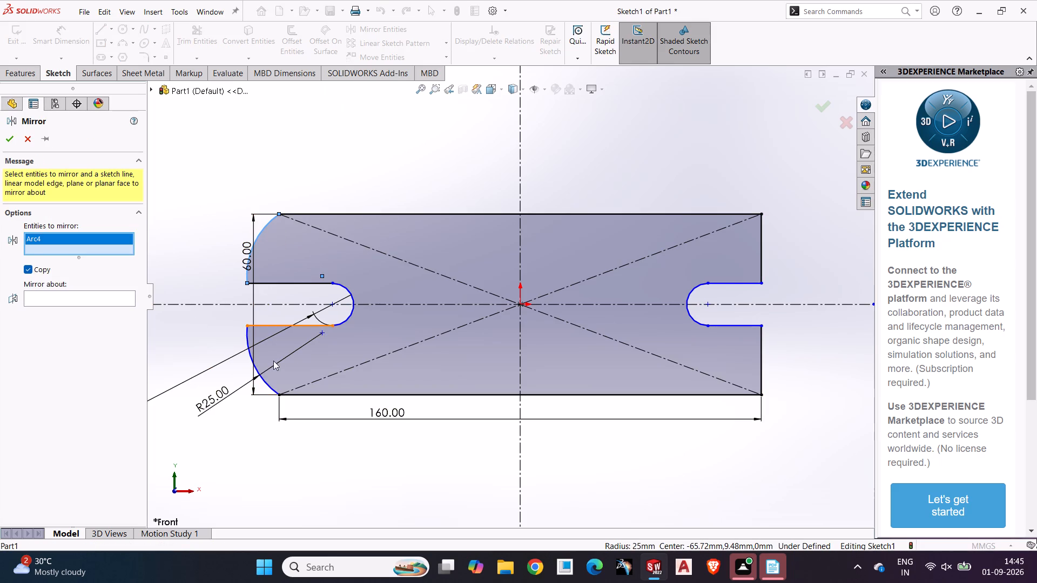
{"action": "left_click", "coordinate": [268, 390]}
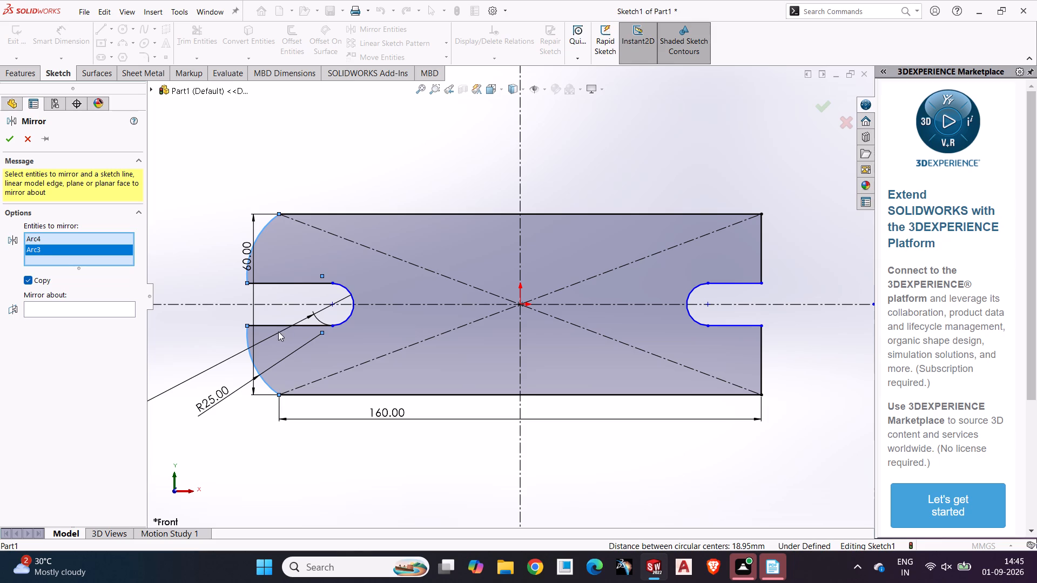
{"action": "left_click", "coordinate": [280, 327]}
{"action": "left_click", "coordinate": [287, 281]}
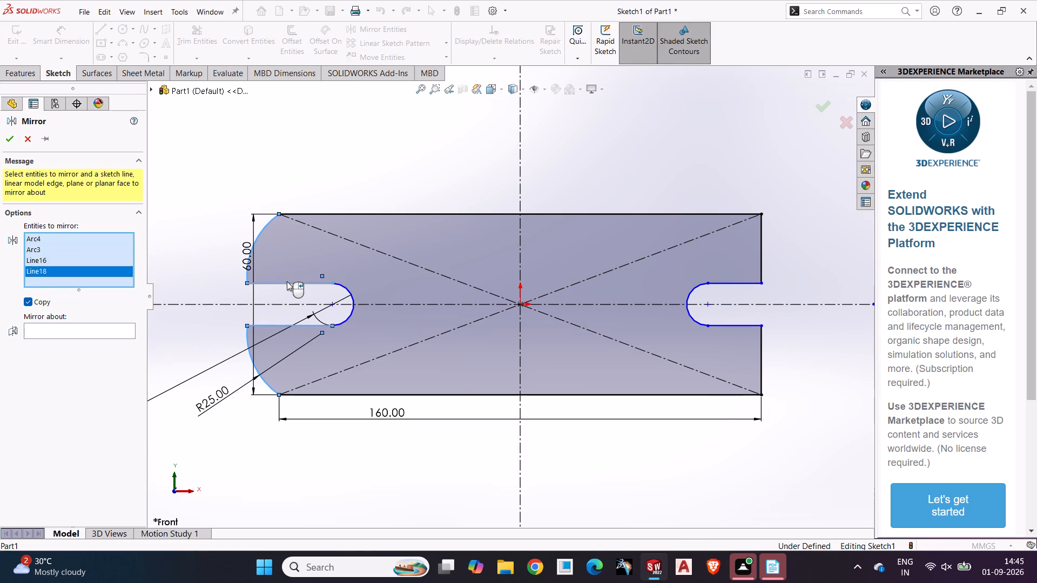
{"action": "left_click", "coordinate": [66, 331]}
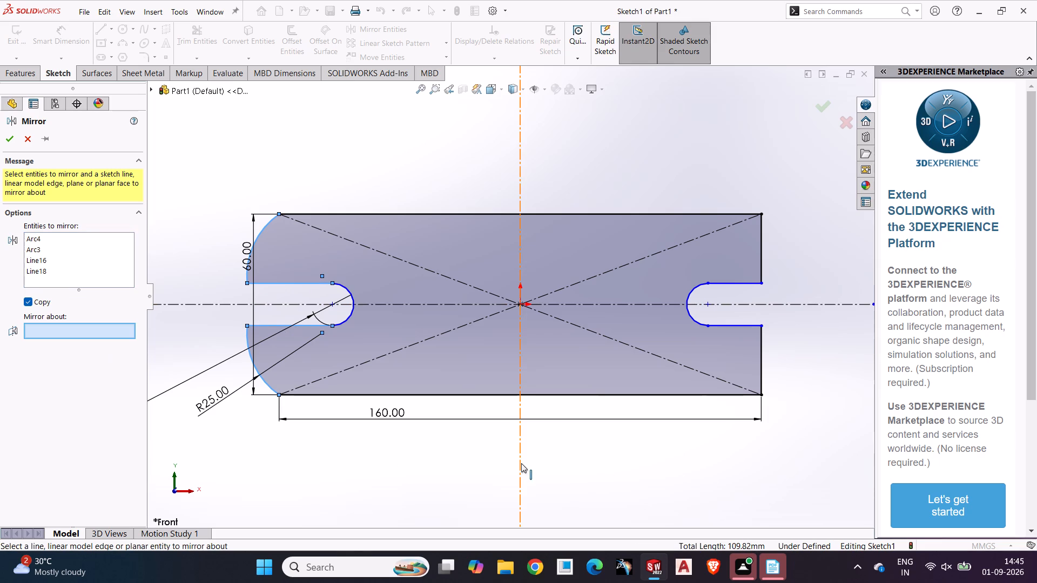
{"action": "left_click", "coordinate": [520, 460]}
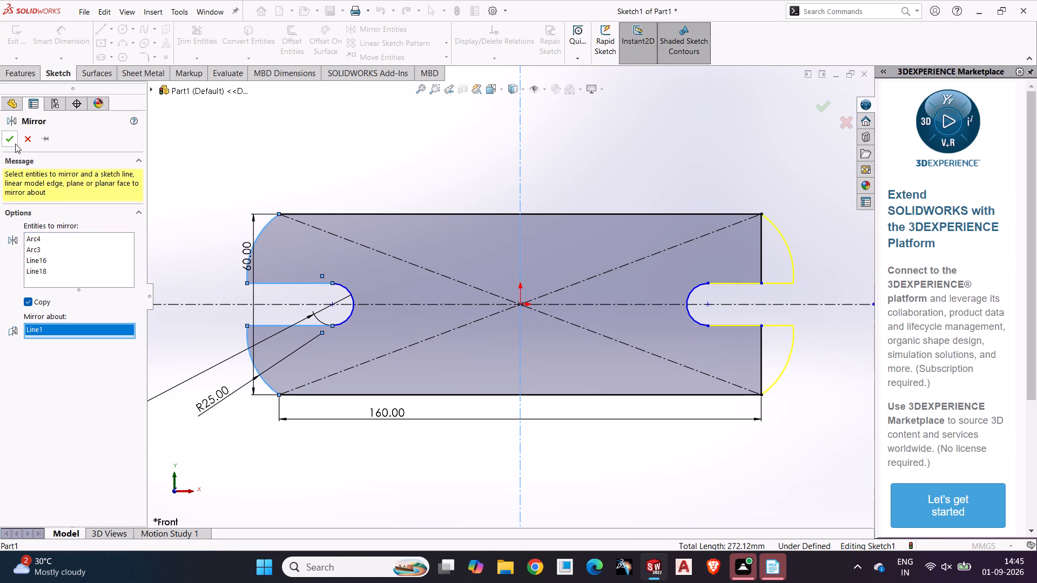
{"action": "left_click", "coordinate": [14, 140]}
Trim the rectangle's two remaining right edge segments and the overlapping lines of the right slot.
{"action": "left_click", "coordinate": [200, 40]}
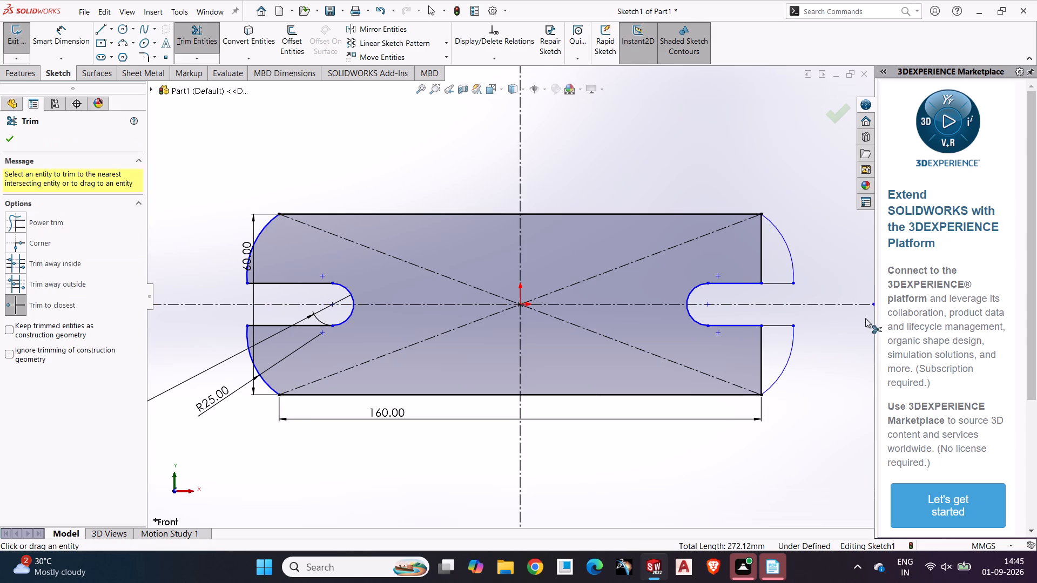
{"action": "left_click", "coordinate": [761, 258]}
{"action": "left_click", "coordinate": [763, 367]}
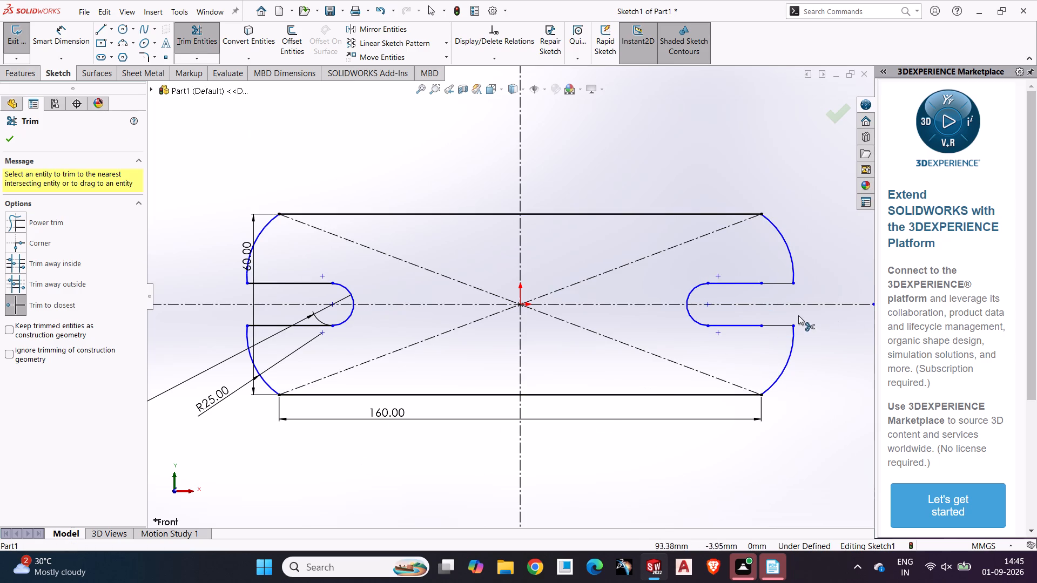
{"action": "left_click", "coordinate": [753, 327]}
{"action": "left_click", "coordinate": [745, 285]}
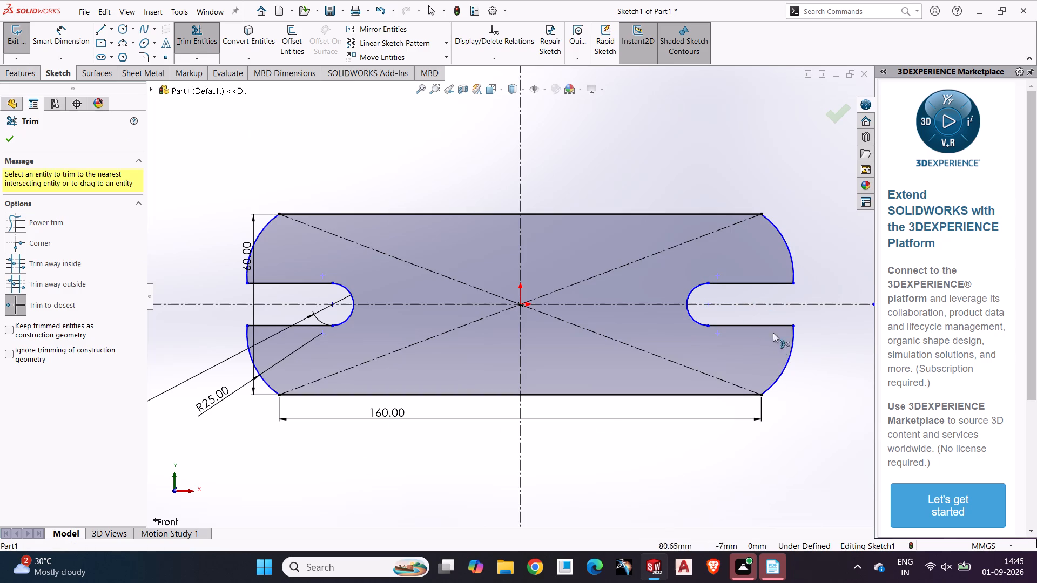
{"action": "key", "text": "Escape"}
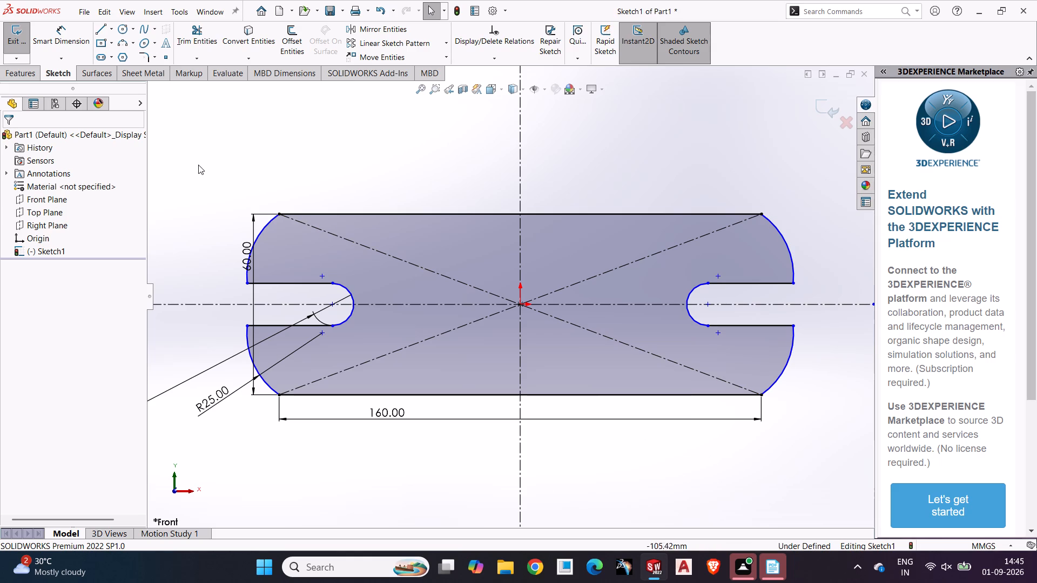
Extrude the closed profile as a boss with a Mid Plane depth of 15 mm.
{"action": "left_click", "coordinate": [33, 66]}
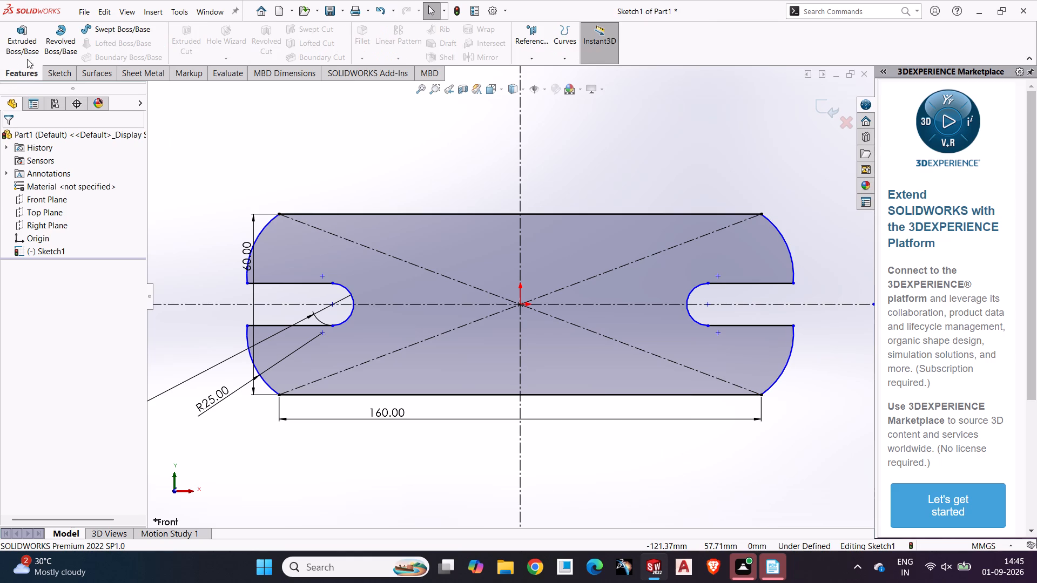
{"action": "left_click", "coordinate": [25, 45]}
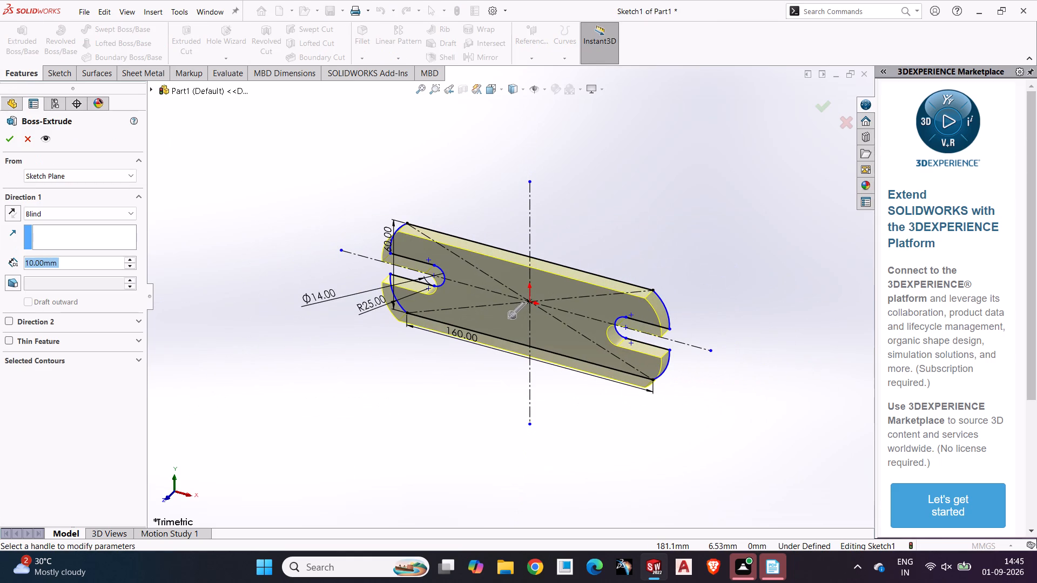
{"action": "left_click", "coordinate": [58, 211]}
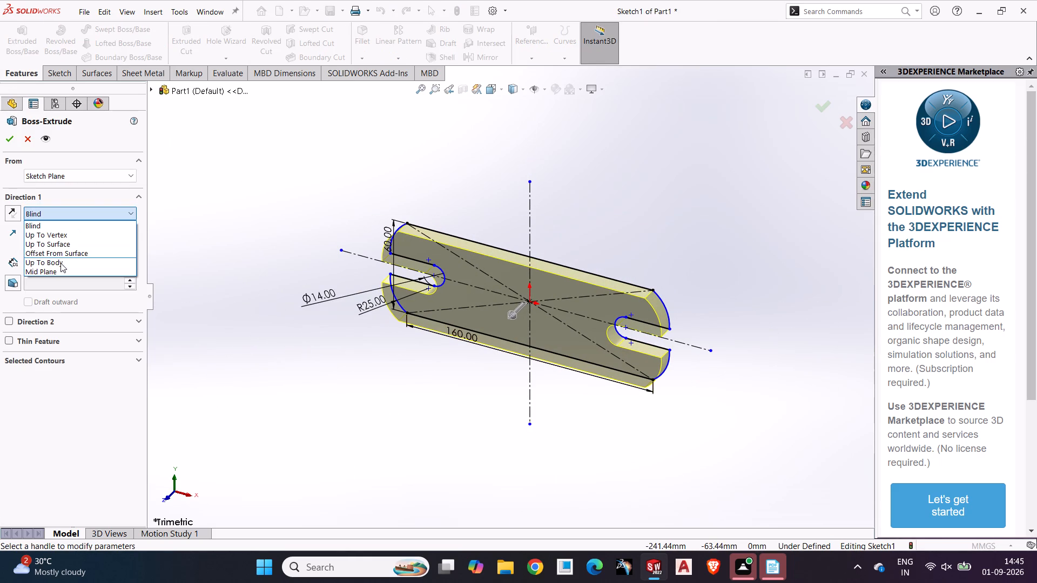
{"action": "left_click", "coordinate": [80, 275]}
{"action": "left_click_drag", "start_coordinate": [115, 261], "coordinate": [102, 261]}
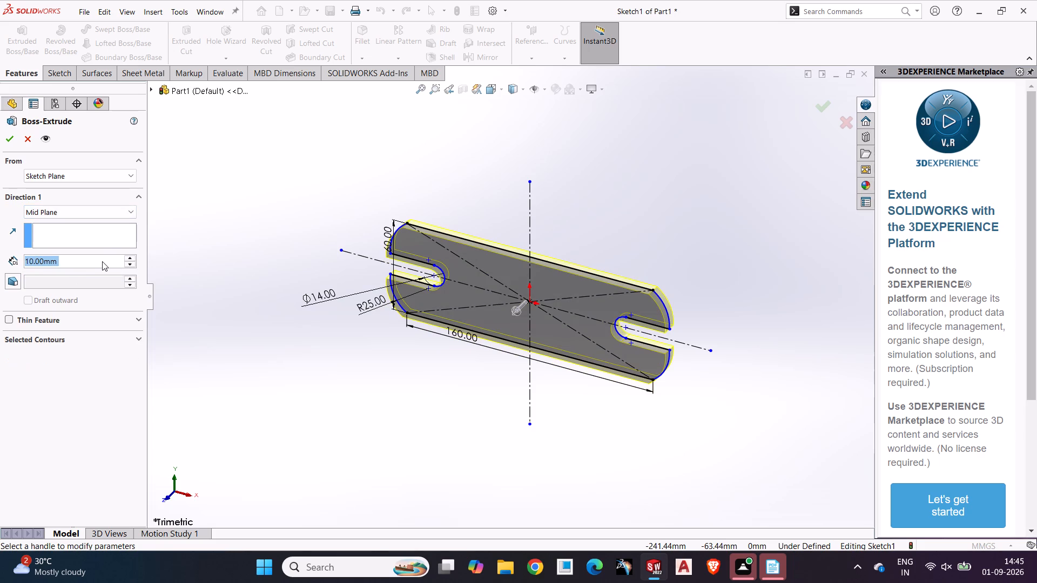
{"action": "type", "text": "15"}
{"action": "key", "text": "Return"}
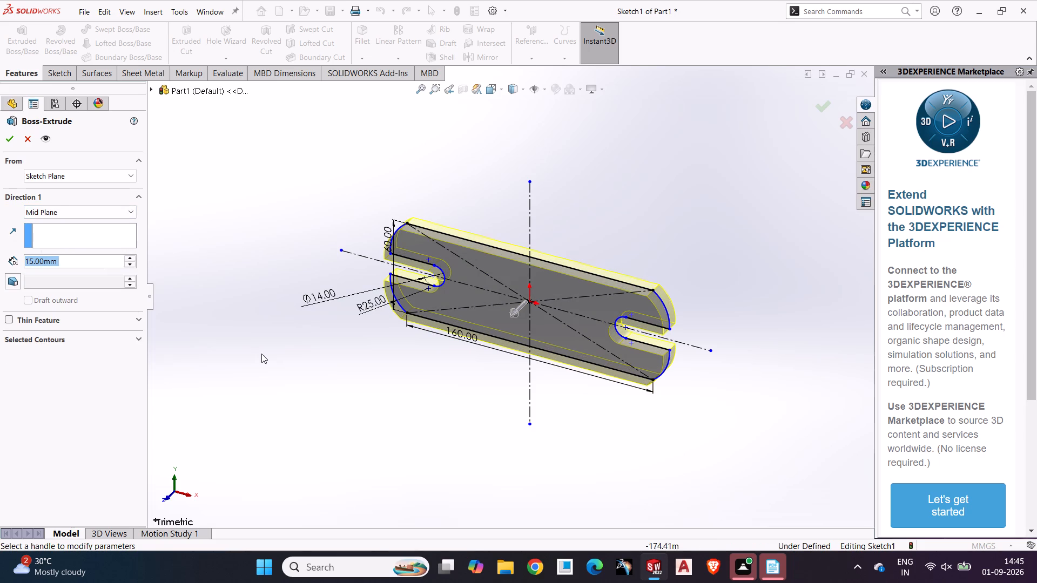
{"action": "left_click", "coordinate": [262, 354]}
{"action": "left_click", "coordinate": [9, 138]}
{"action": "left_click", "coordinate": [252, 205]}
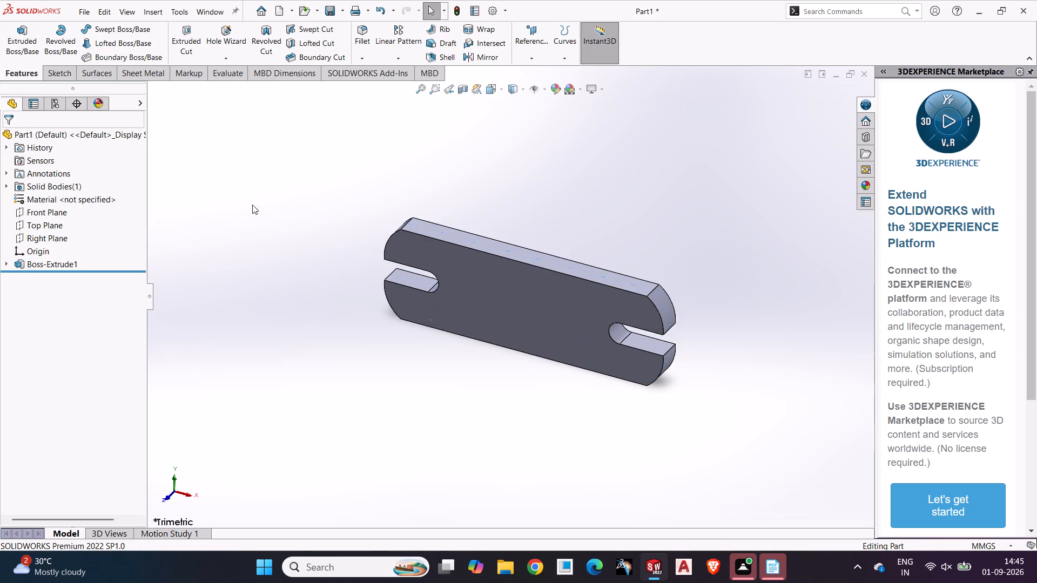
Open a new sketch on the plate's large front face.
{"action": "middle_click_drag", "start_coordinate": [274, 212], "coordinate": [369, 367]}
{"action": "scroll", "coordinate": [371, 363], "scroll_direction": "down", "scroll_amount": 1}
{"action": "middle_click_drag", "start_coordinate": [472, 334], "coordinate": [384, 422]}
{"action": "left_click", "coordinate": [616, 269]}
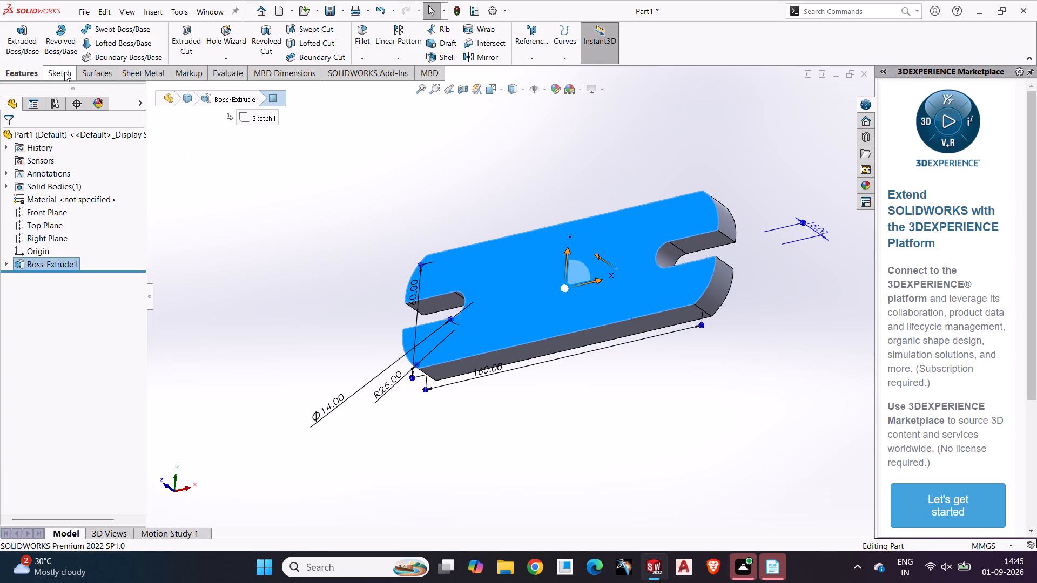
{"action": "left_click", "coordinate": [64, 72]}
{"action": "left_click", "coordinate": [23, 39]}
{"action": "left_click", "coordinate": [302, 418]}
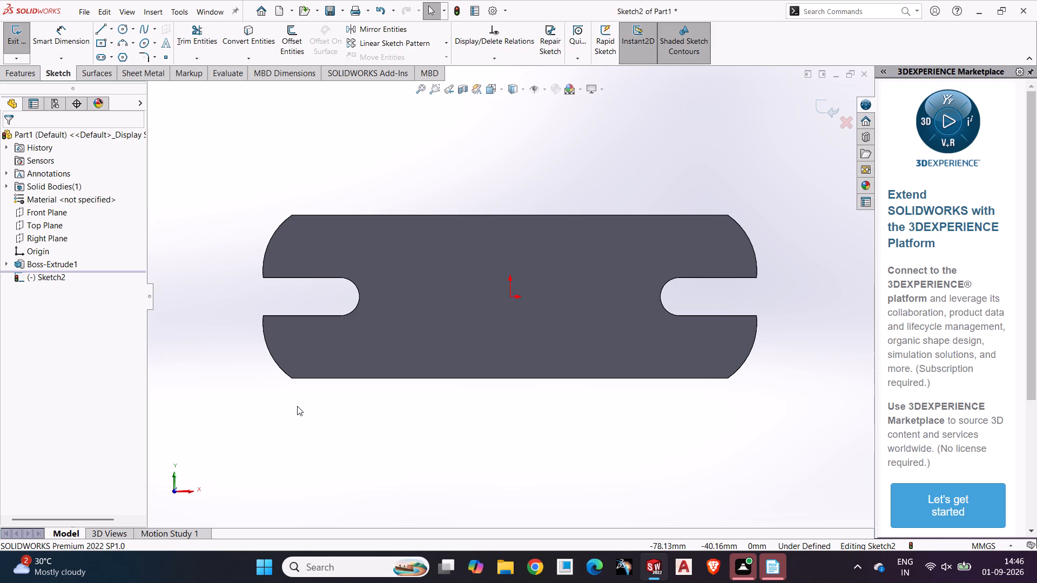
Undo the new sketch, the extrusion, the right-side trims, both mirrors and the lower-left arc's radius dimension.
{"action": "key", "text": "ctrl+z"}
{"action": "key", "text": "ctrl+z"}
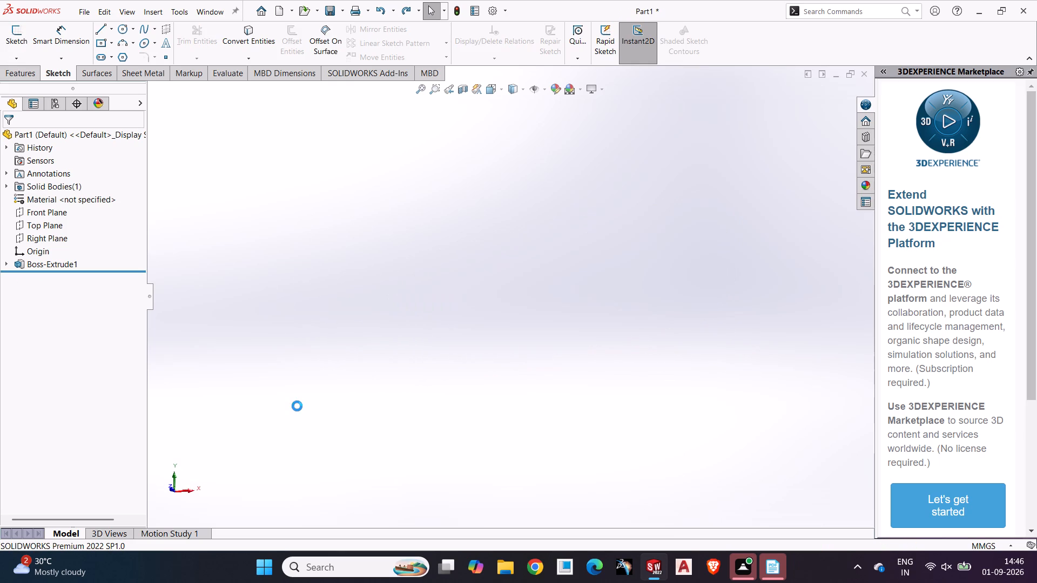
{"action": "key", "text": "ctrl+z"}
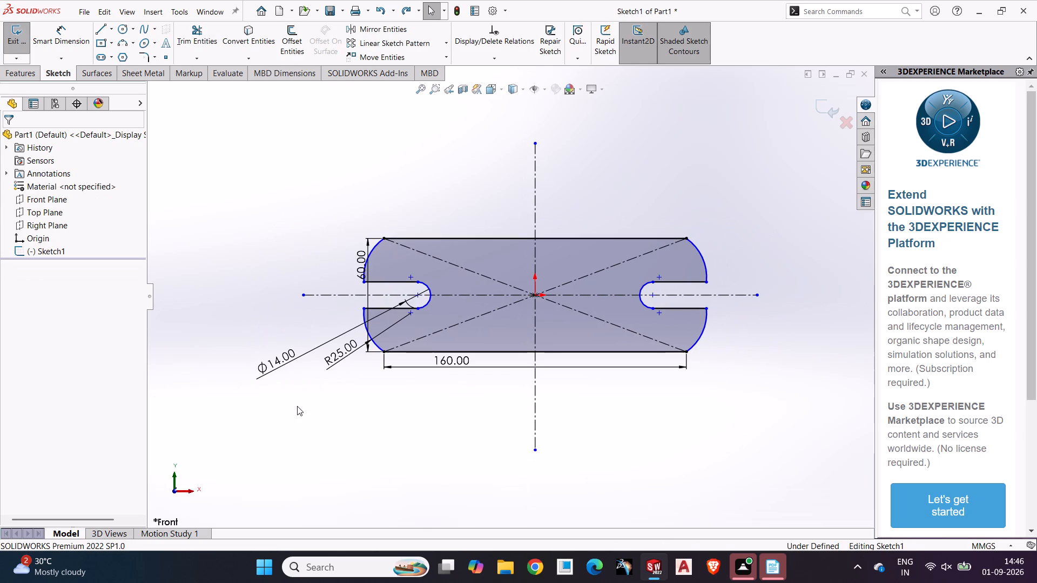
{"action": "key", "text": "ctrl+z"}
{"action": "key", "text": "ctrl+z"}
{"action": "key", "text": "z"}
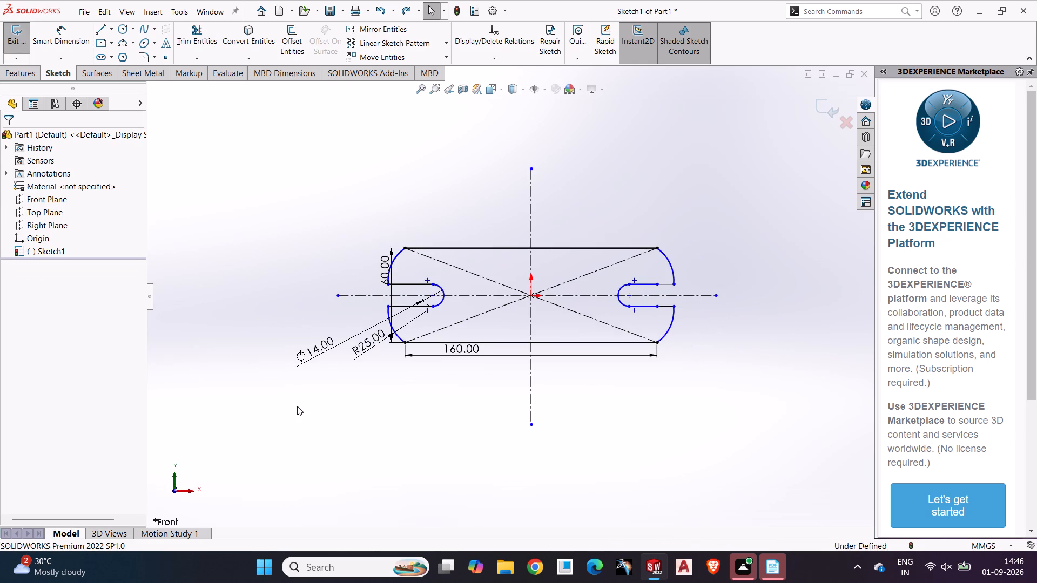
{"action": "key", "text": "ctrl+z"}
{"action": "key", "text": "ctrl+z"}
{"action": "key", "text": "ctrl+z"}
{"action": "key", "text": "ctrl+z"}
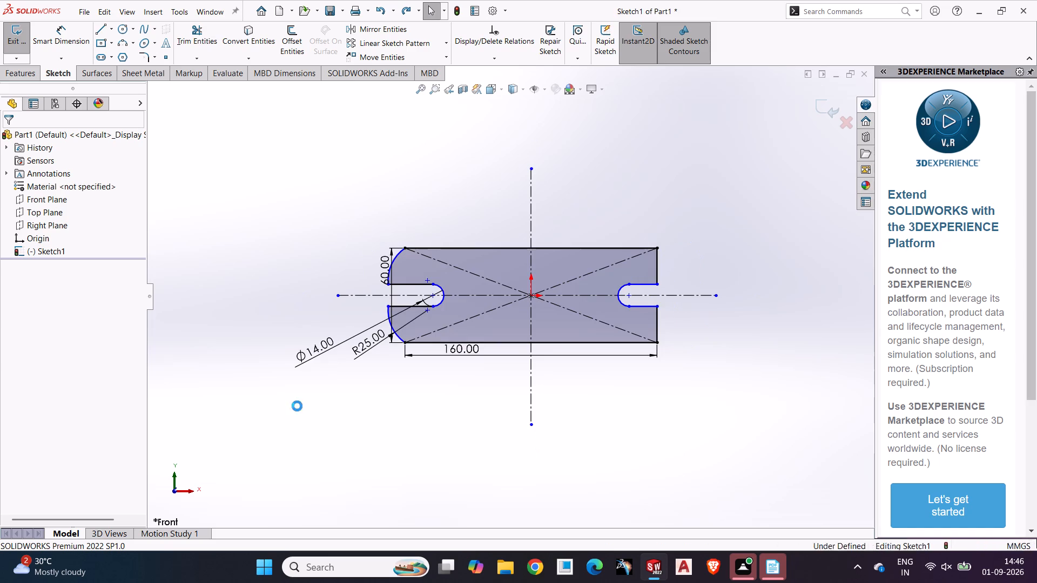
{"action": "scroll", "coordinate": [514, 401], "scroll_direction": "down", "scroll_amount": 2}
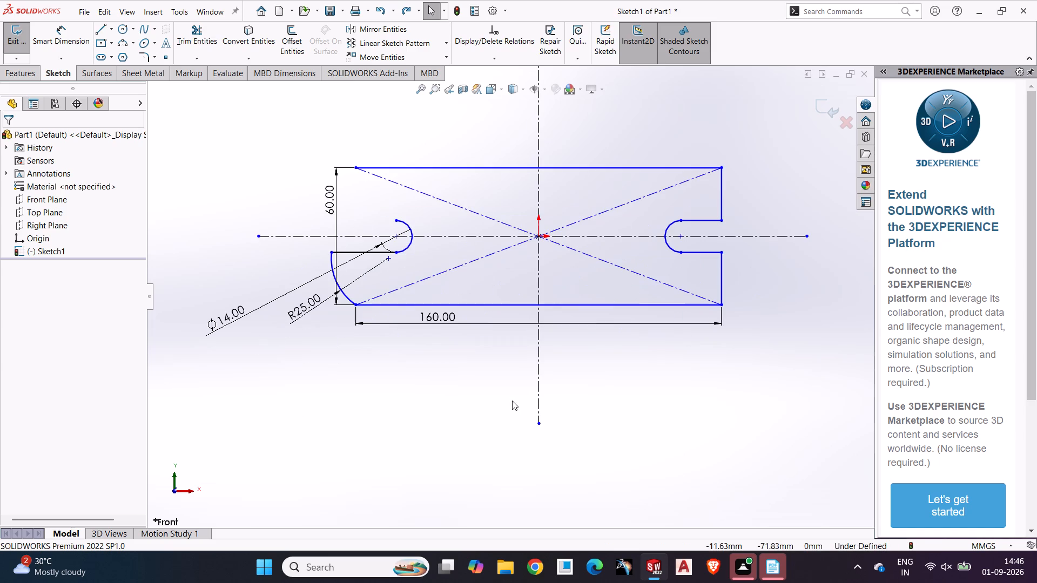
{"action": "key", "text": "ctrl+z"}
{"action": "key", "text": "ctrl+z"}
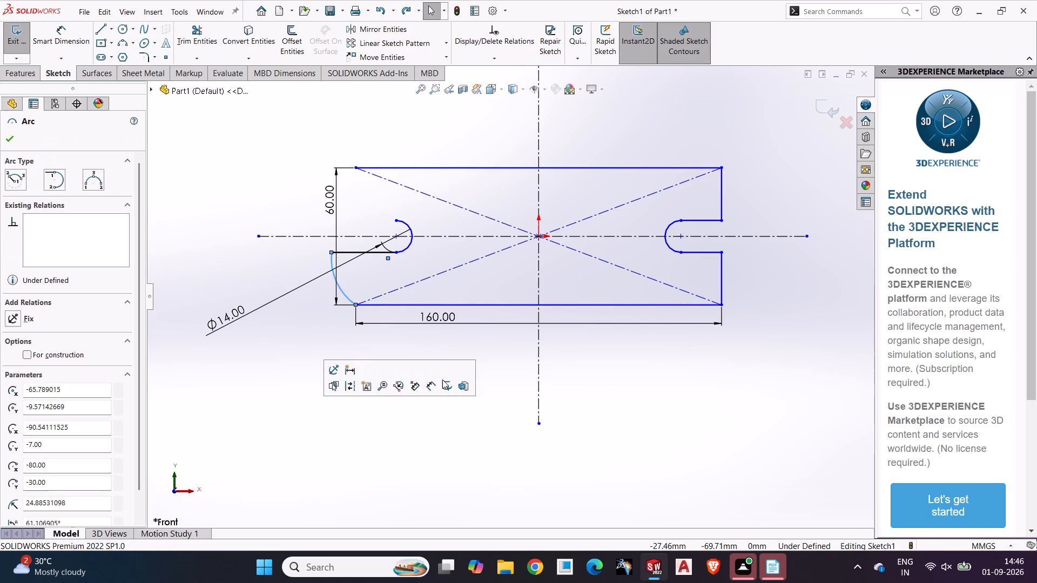
Dimension the distance from the origin to the lower-left arc's center as 70 mm.
{"action": "left_click", "coordinate": [79, 30]}
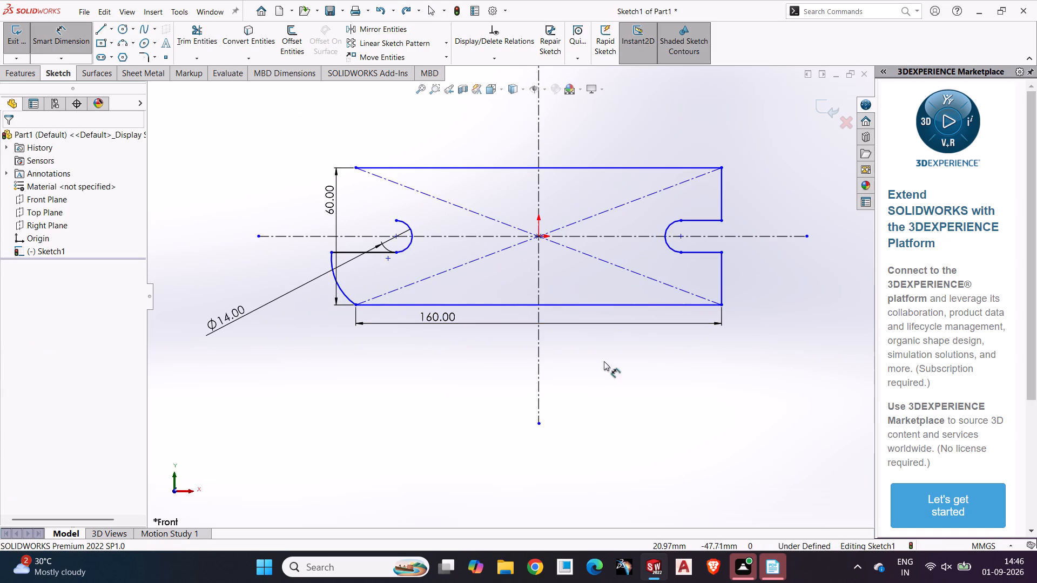
{"action": "left_click", "coordinate": [539, 236]}
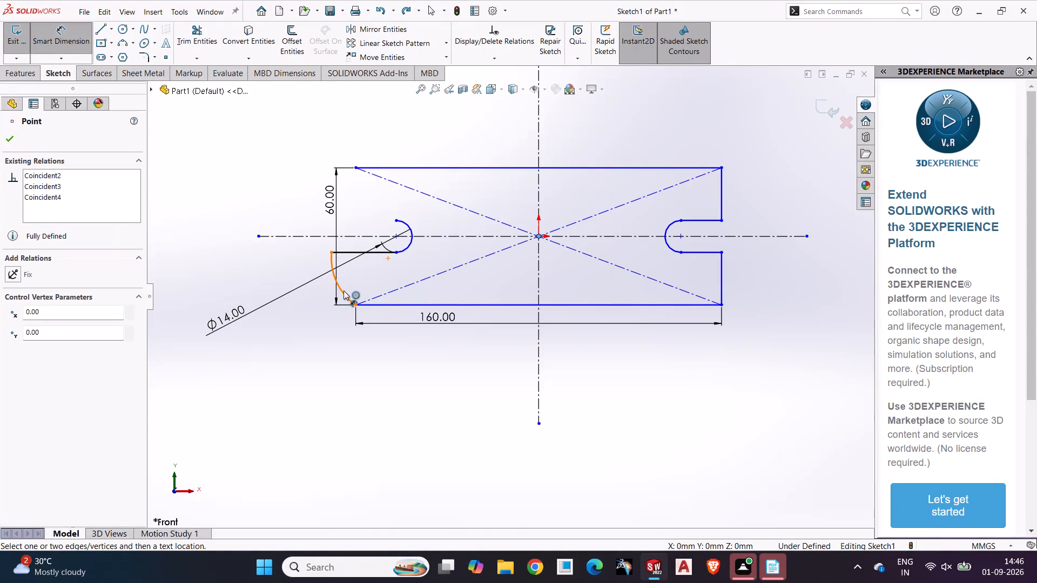
{"action": "left_click", "coordinate": [342, 294]}
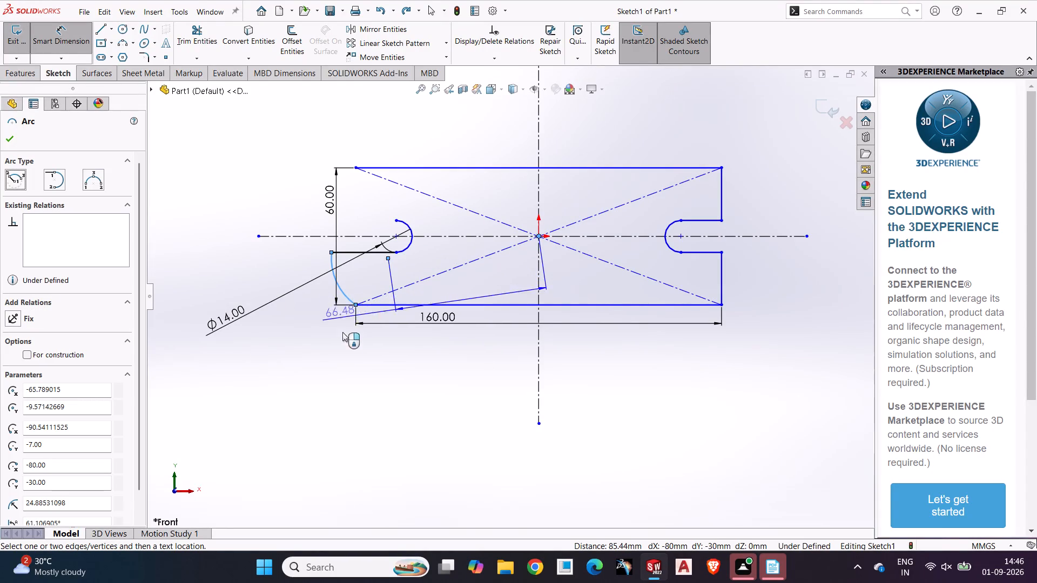
{"action": "left_click", "coordinate": [319, 314]}
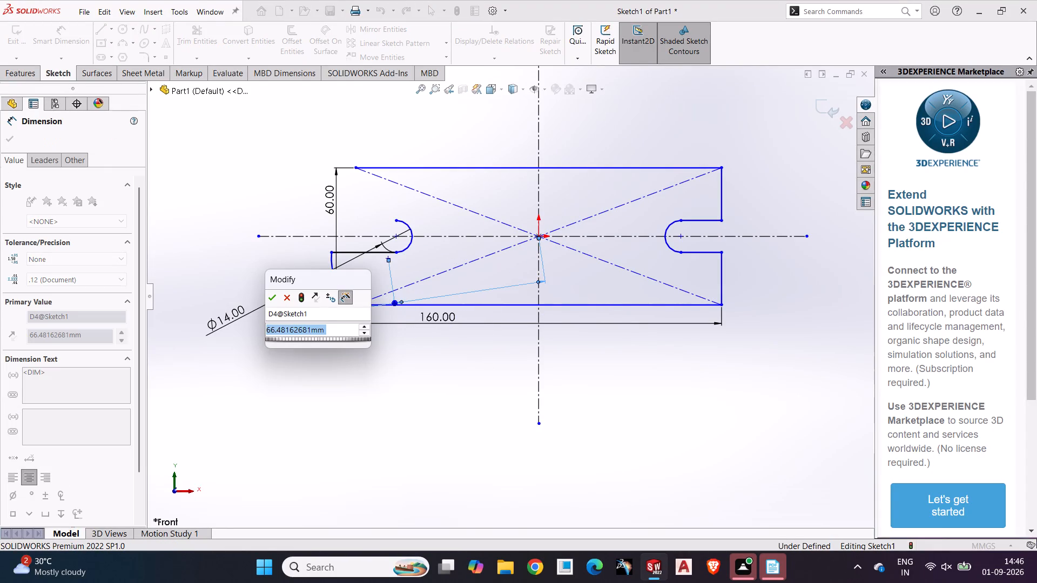
{"action": "type", "text": "70"}
{"action": "key", "text": "Return"}
{"action": "left_click", "coordinate": [356, 393]}
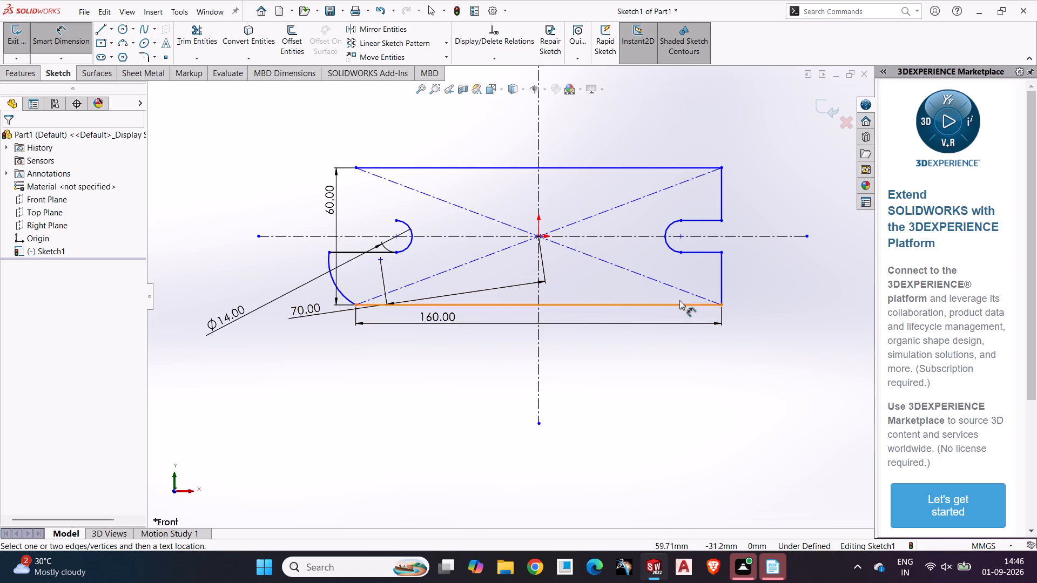
Mirror the lower-left arc and the left slot's lower line about the horizontal centerline.
{"action": "left_click", "coordinate": [373, 26]}
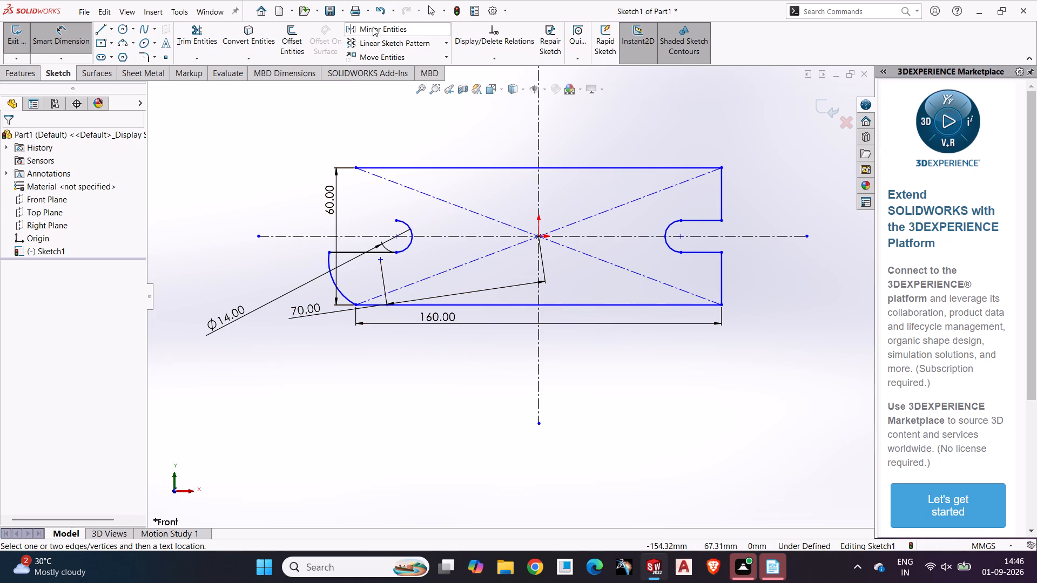
{"action": "left_click", "coordinate": [367, 252]}
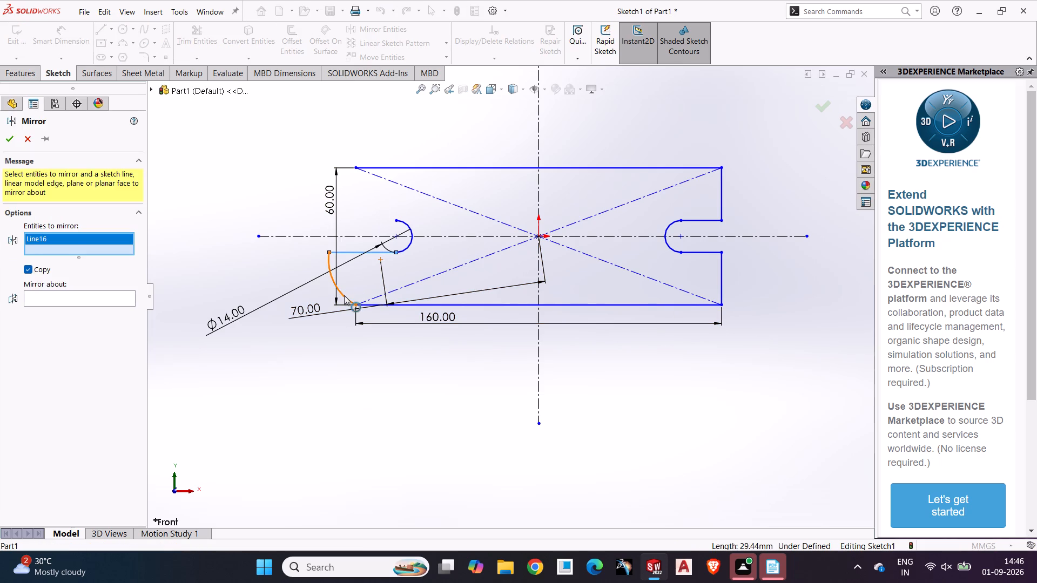
{"action": "left_click", "coordinate": [344, 295]}
{"action": "left_click", "coordinate": [61, 313]}
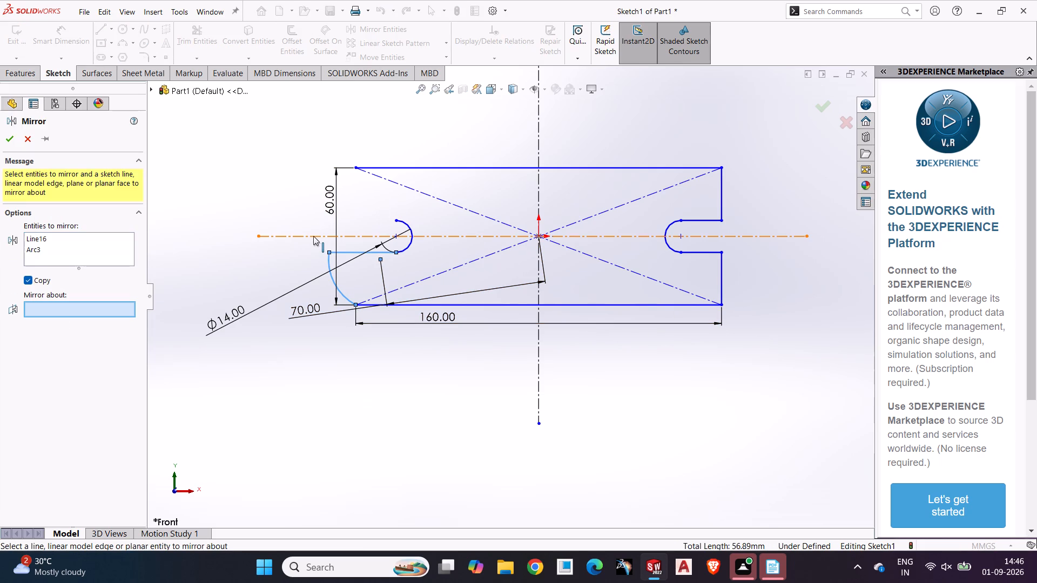
{"action": "left_click", "coordinate": [313, 238]}
{"action": "left_click", "coordinate": [11, 130]}
{"action": "left_click", "coordinate": [6, 141]}
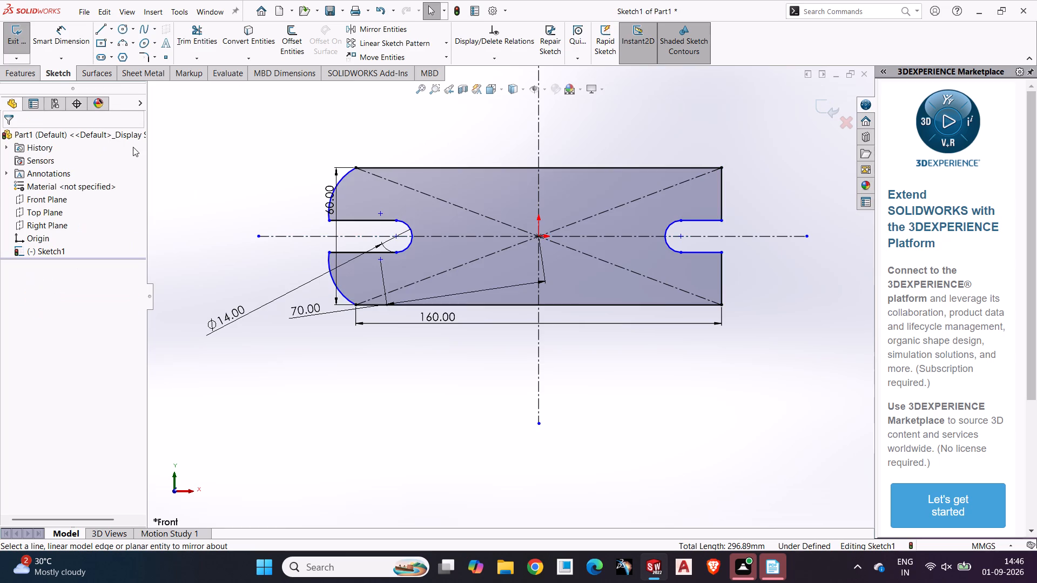
{"action": "left_click_drag", "start_coordinate": [136, 149], "coordinate": [144, 154]}
Trim the rectangle's two remaining right edge segments and the right slot's two horizontal lines.
{"action": "left_click", "coordinate": [204, 33]}
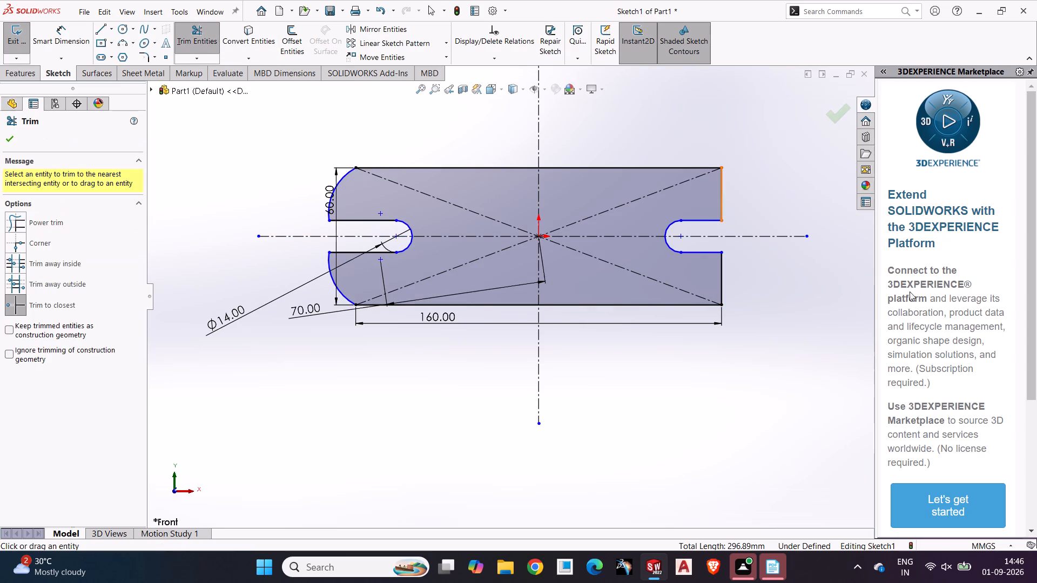
{"action": "left_click", "coordinate": [718, 198]}
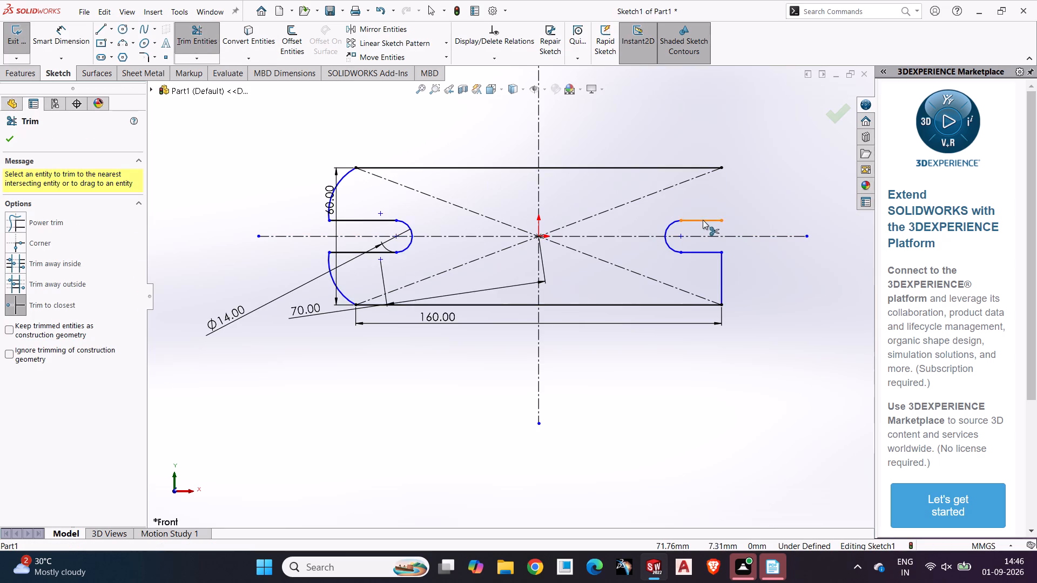
{"action": "left_click", "coordinate": [703, 220]}
{"action": "left_click", "coordinate": [700, 250]}
{"action": "left_click", "coordinate": [722, 278]}
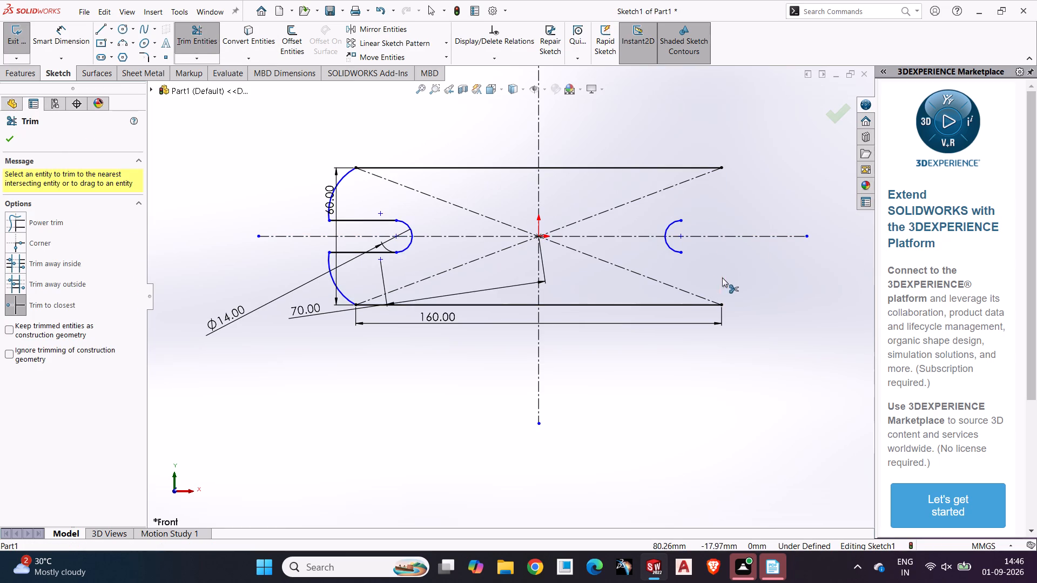
{"action": "left_click_drag", "start_coordinate": [11, 133], "coordinate": [17, 133]}
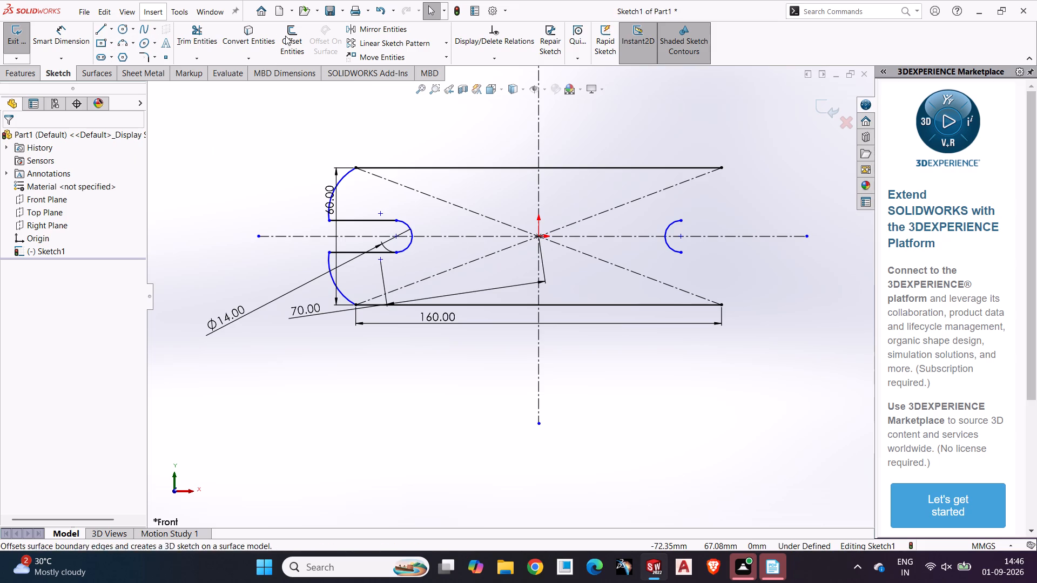
Mirror the two left end arcs and the left slot's two horizontal lines about the vertical centerline.
{"action": "left_click", "coordinate": [403, 31]}
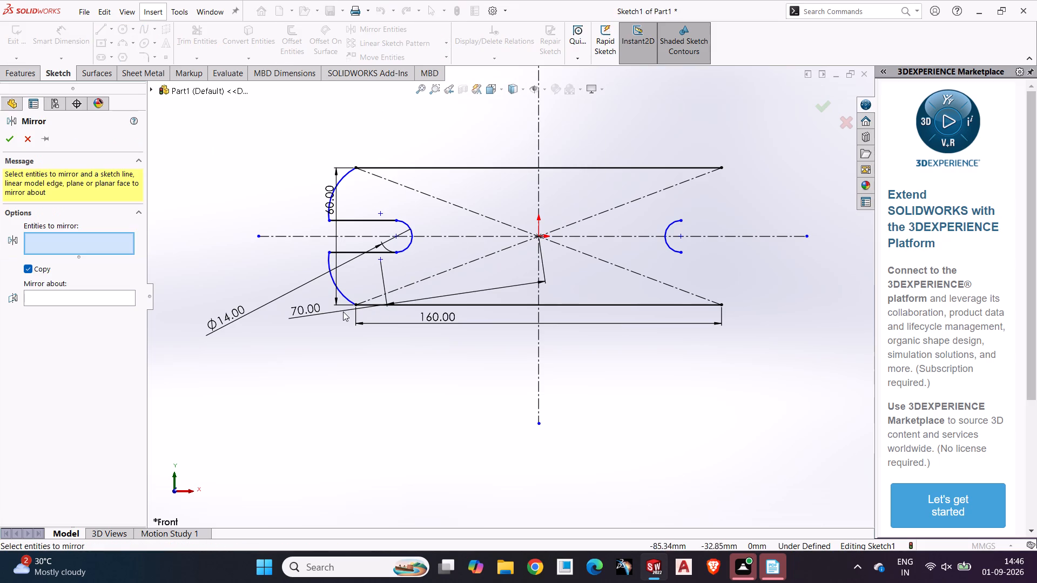
{"action": "left_click_drag", "start_coordinate": [305, 135], "coordinate": [387, 319]}
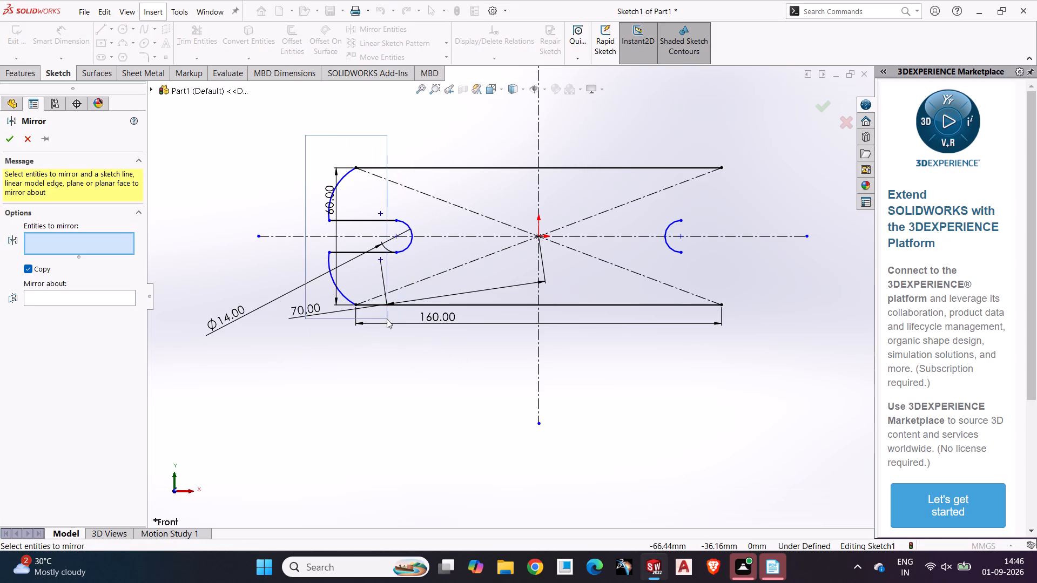
{"action": "left_click_drag", "start_coordinate": [387, 319], "coordinate": [387, 328]}
{"action": "left_click", "coordinate": [374, 252]}
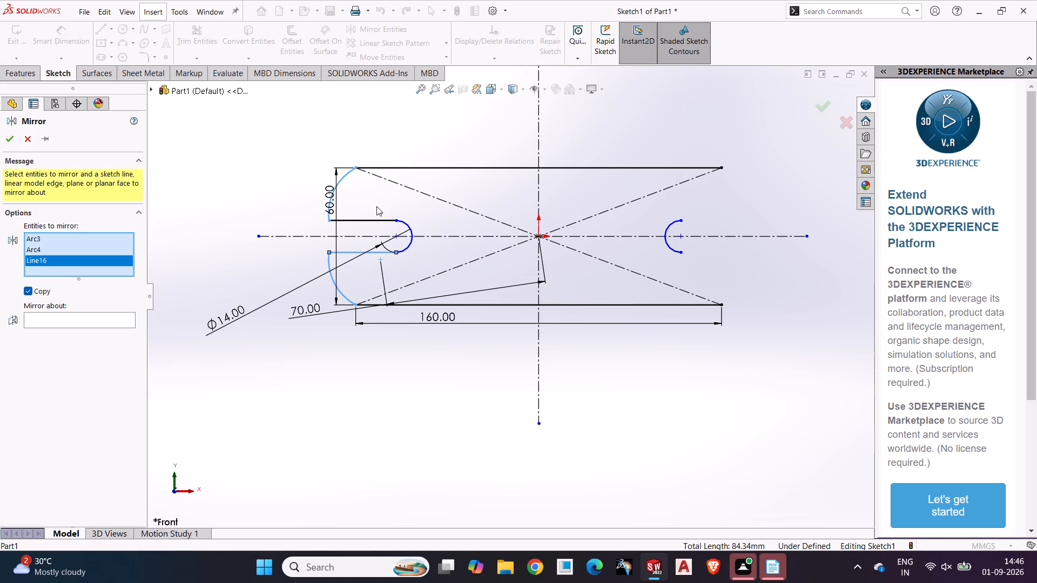
{"action": "left_click", "coordinate": [373, 217]}
{"action": "left_click", "coordinate": [372, 222]}
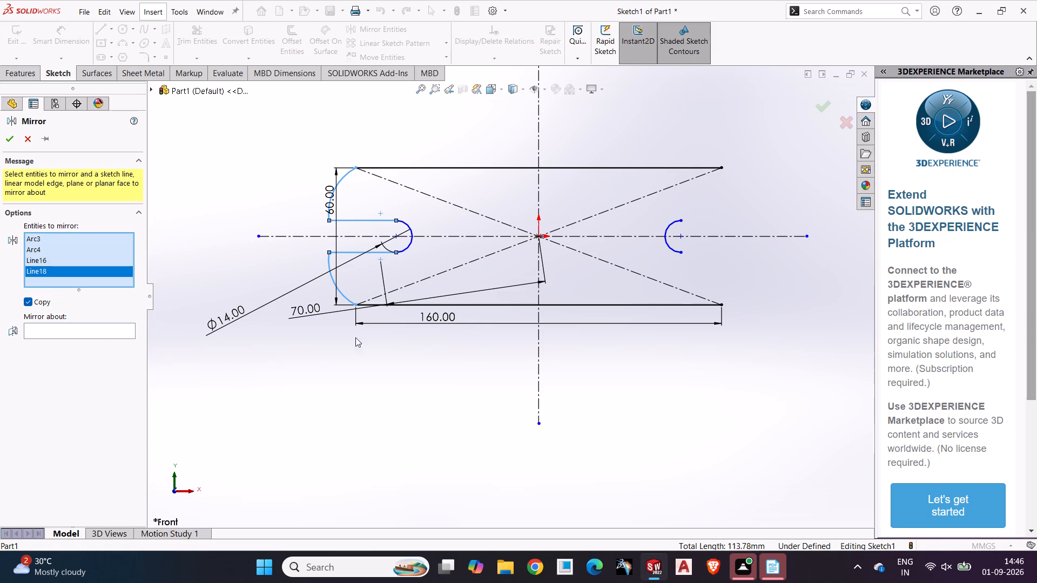
{"action": "left_click", "coordinate": [72, 331]}
{"action": "left_click", "coordinate": [541, 369]}
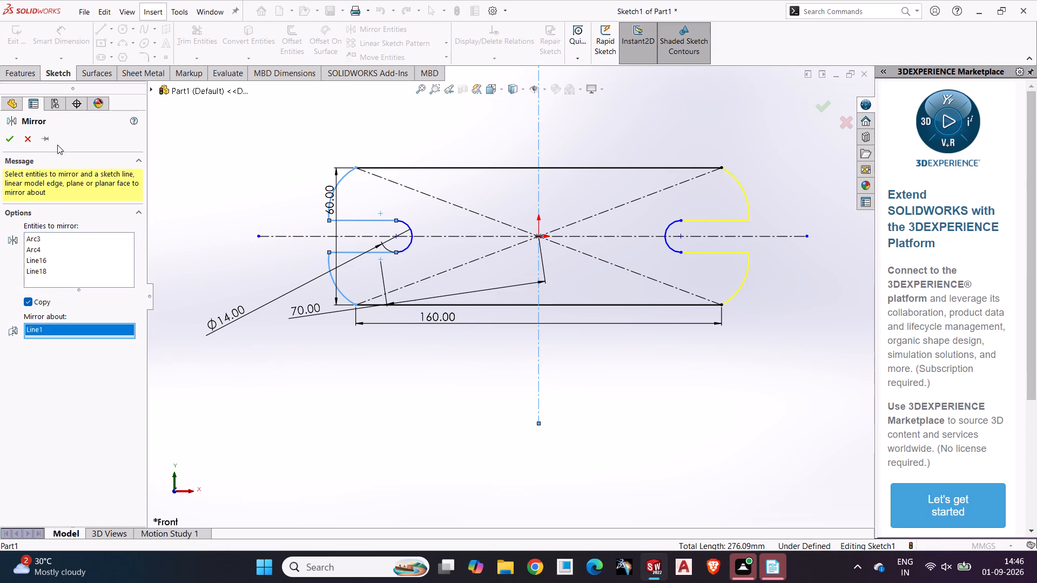
{"action": "left_click", "coordinate": [5, 141]}
{"action": "left_click", "coordinate": [174, 165]}
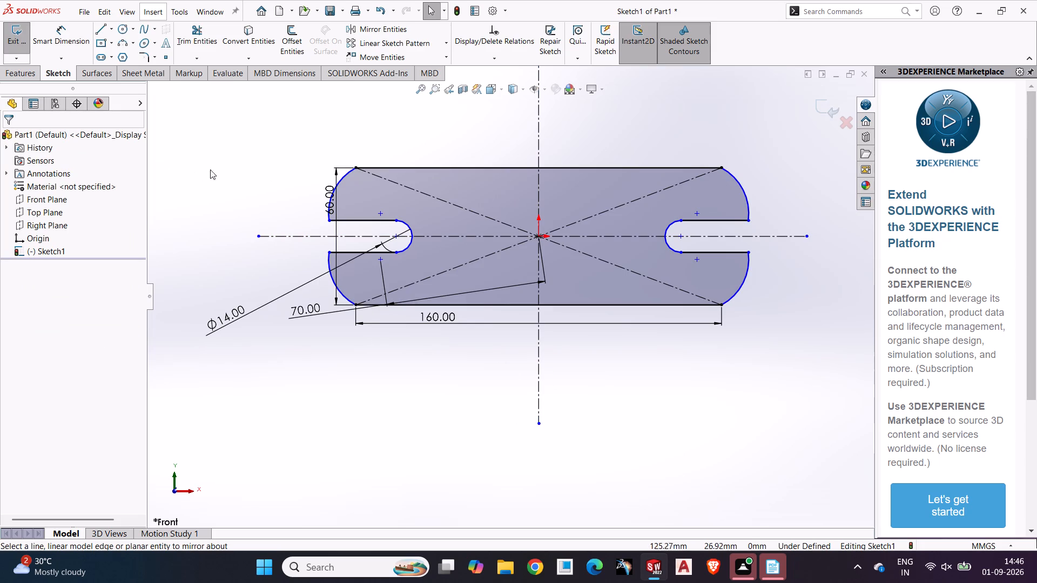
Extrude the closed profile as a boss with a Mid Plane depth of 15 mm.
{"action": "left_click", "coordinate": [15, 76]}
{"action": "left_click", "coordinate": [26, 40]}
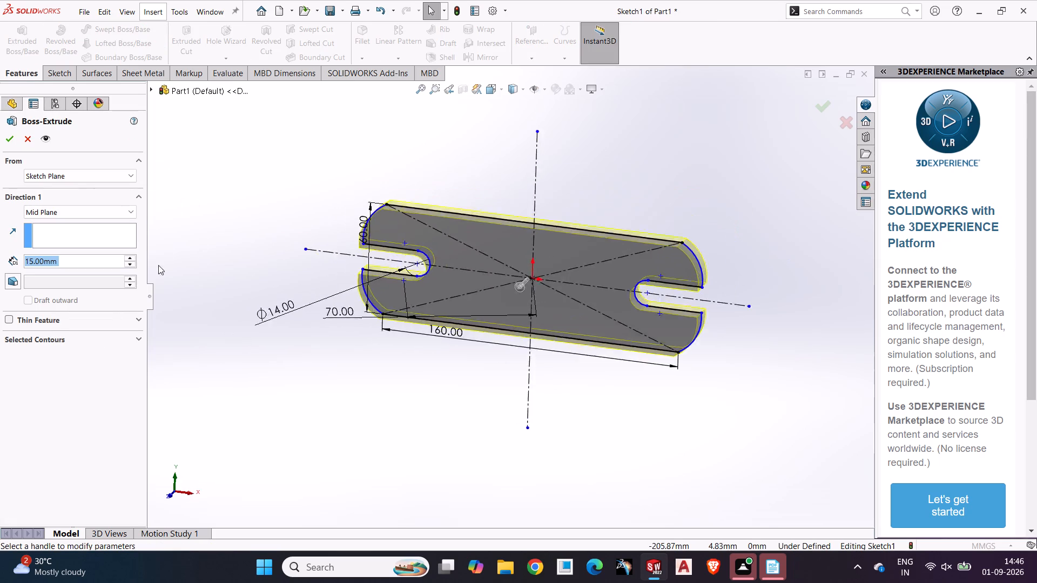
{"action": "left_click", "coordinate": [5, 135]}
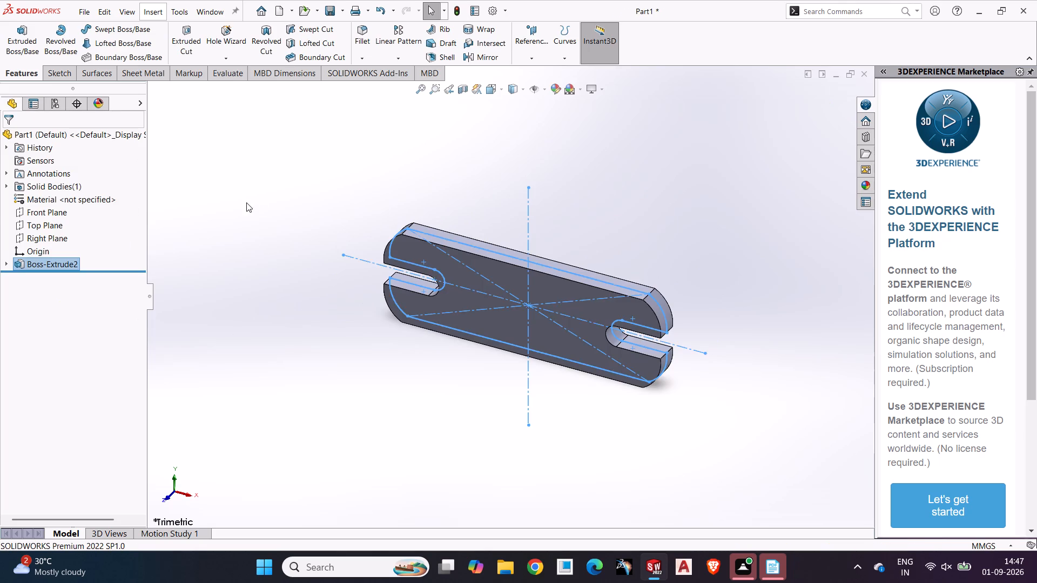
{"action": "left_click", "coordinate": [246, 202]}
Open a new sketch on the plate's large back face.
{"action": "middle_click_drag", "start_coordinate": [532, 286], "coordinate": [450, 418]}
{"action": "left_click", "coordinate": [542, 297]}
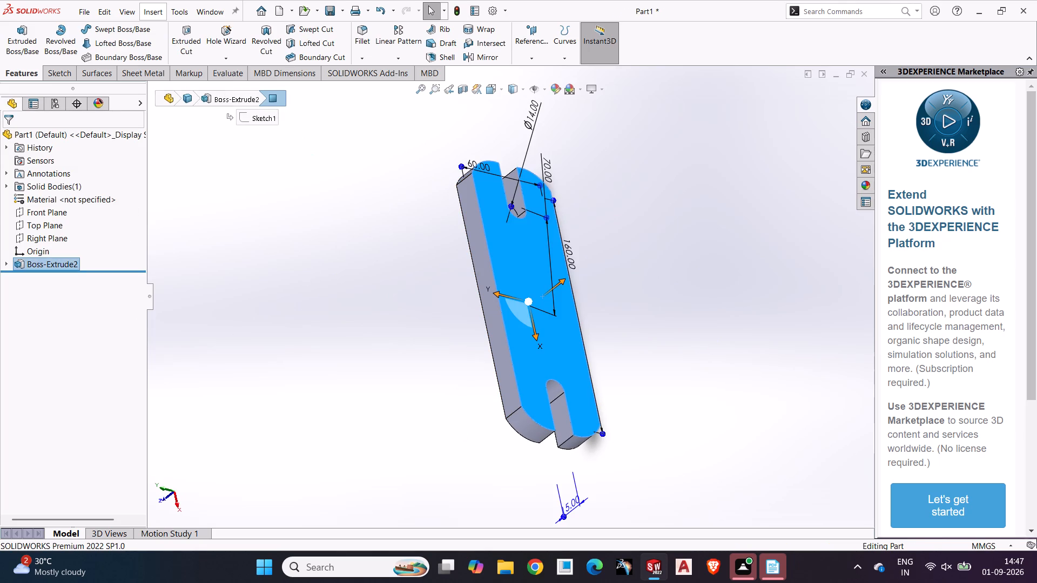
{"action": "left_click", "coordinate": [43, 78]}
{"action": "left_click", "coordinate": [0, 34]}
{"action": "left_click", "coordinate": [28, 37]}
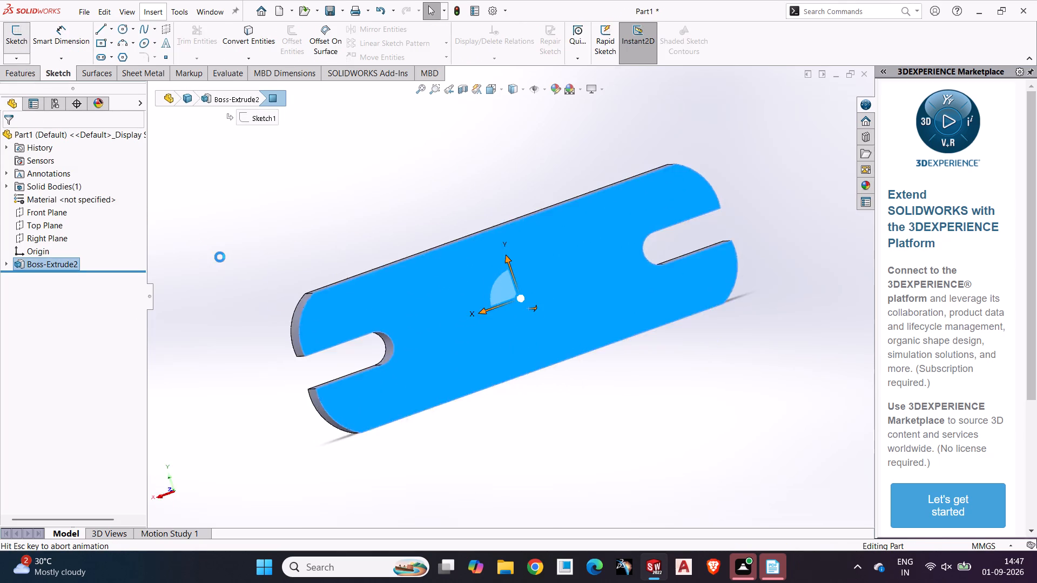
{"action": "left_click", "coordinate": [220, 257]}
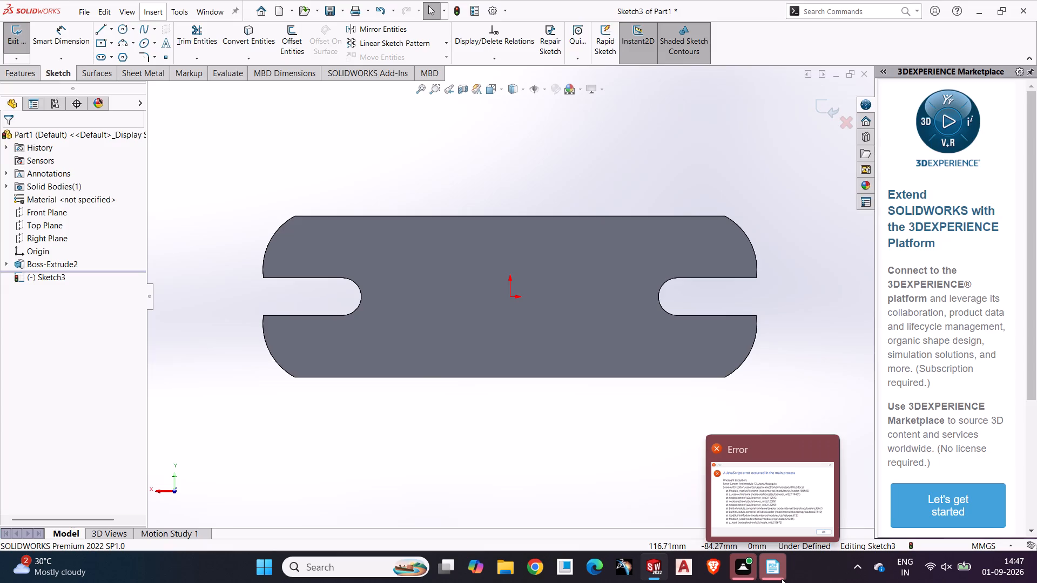
Close the background error window.
{"action": "left_click", "coordinate": [826, 455]}
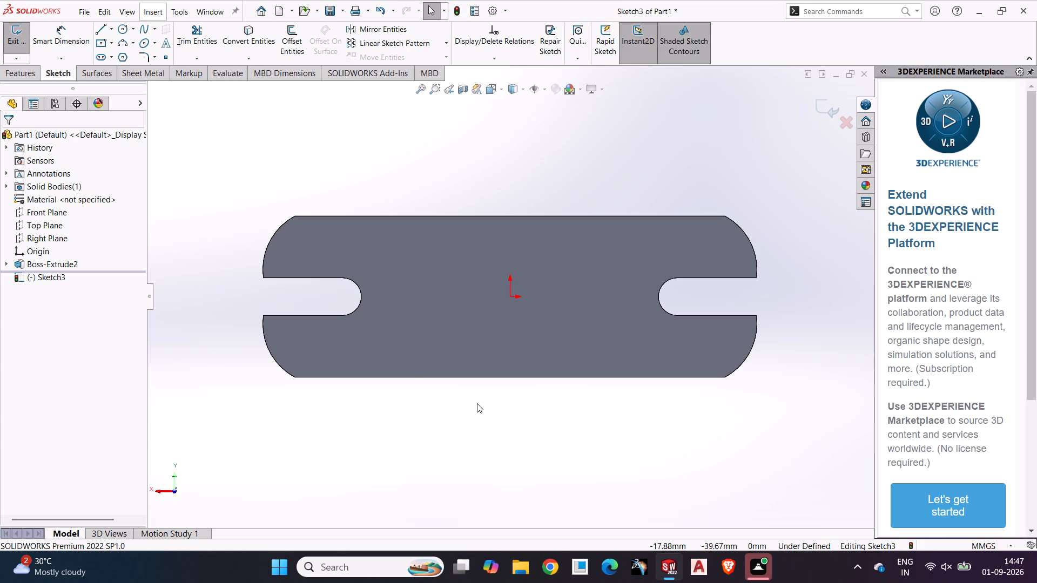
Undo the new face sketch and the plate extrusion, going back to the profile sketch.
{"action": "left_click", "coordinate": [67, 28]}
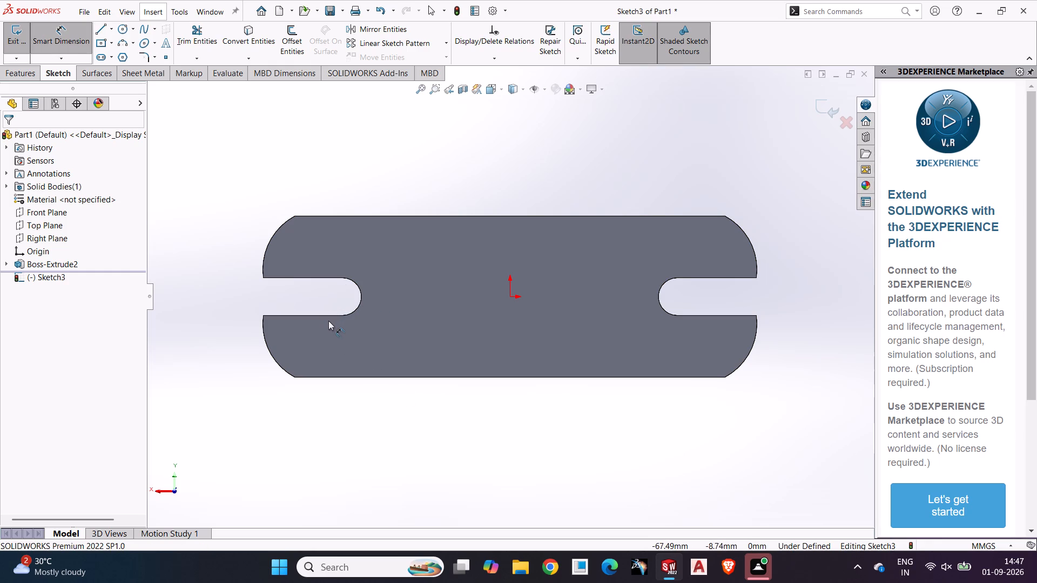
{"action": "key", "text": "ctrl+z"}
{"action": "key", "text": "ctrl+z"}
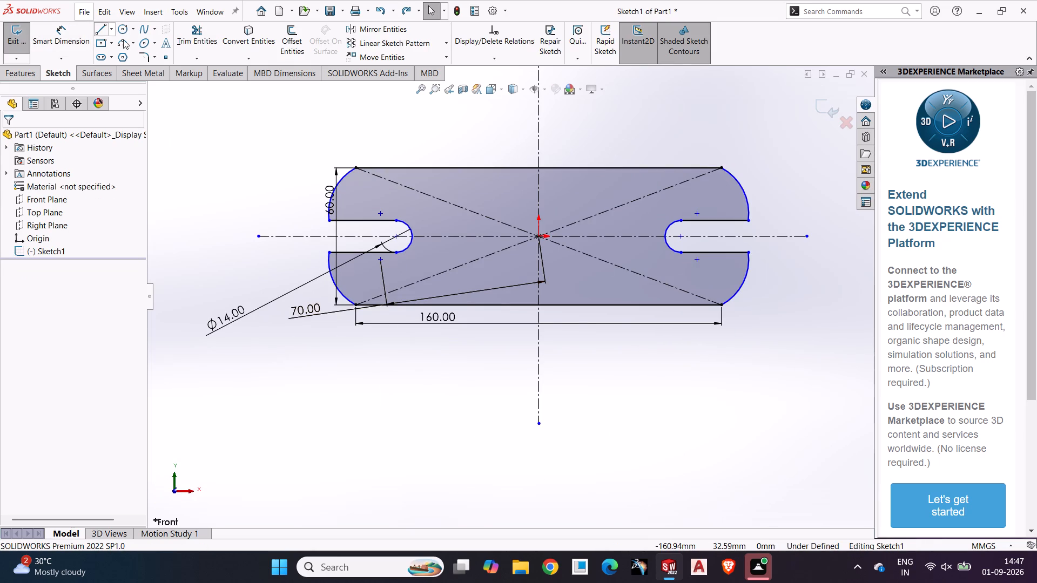
Dimension the horizontal distance between the left and right slot arc centers as 90 mm.
{"action": "left_click_drag", "start_coordinate": [71, 36], "coordinate": [88, 49]}
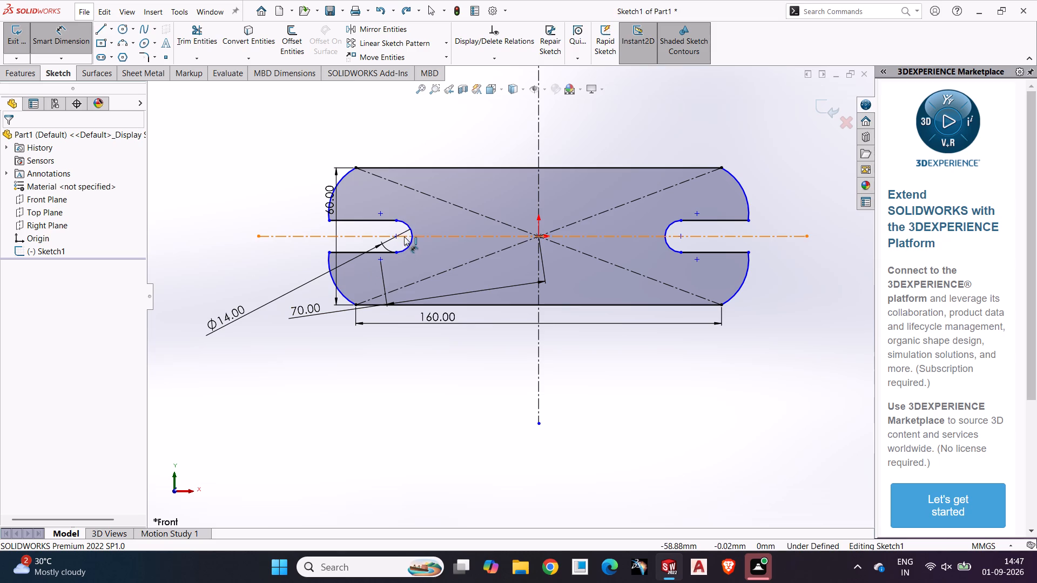
{"action": "left_click", "coordinate": [397, 236]}
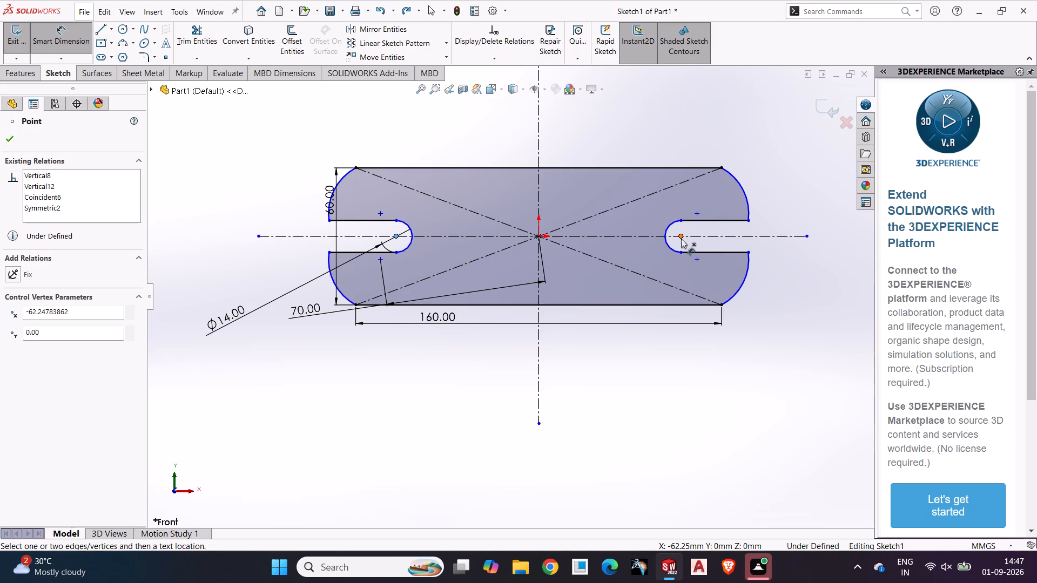
{"action": "left_click", "coordinate": [681, 238]}
{"action": "left_click", "coordinate": [512, 369]}
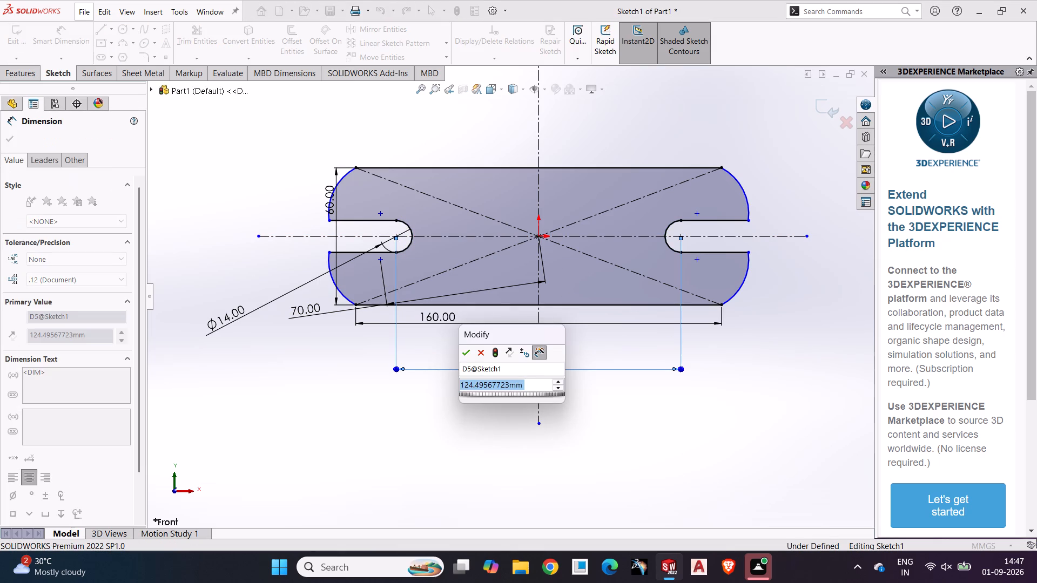
{"action": "type", "text": "90"}
{"action": "key", "text": "Return"}
{"action": "left_click", "coordinate": [499, 408]}
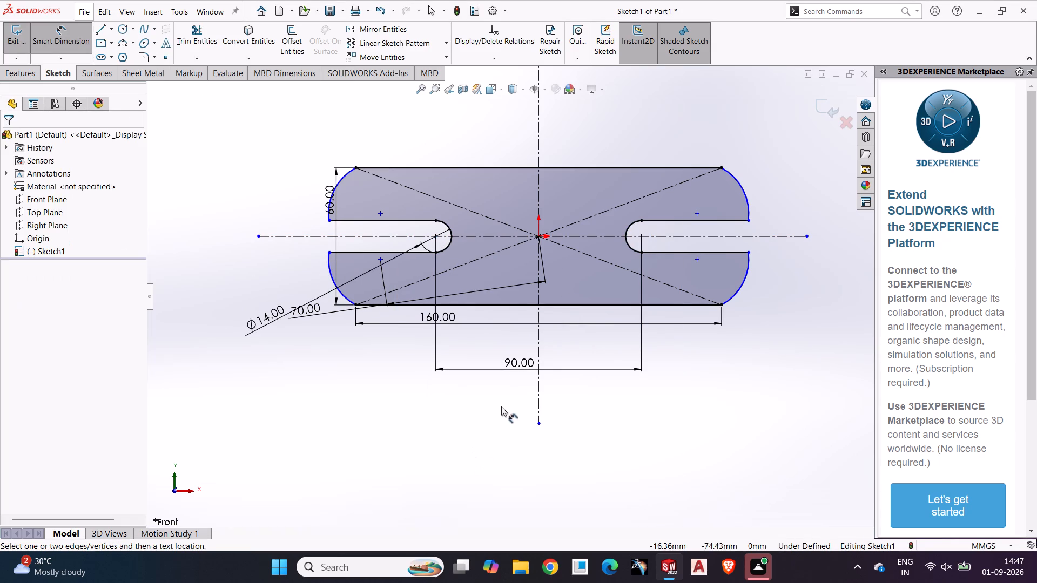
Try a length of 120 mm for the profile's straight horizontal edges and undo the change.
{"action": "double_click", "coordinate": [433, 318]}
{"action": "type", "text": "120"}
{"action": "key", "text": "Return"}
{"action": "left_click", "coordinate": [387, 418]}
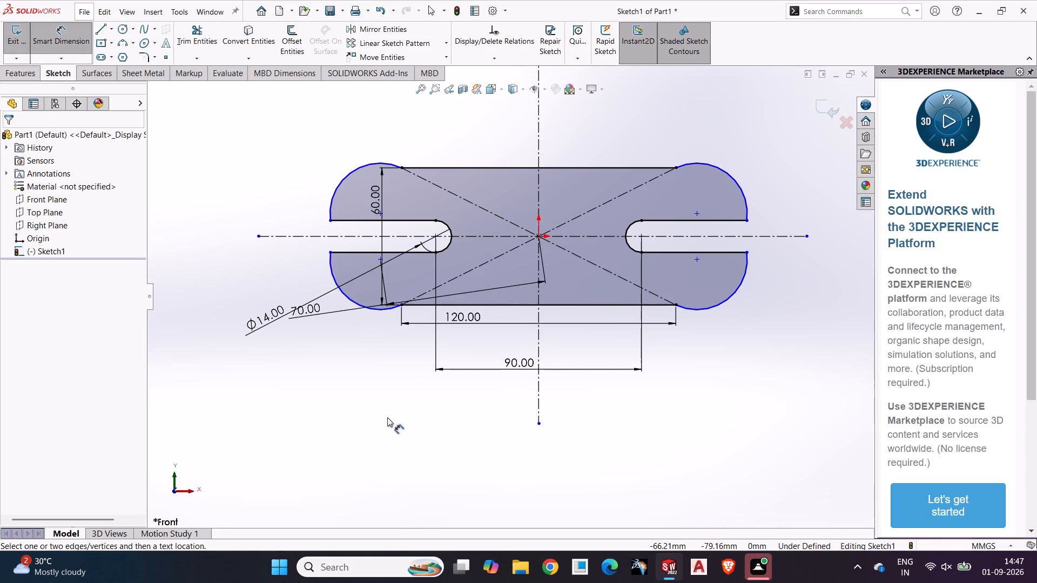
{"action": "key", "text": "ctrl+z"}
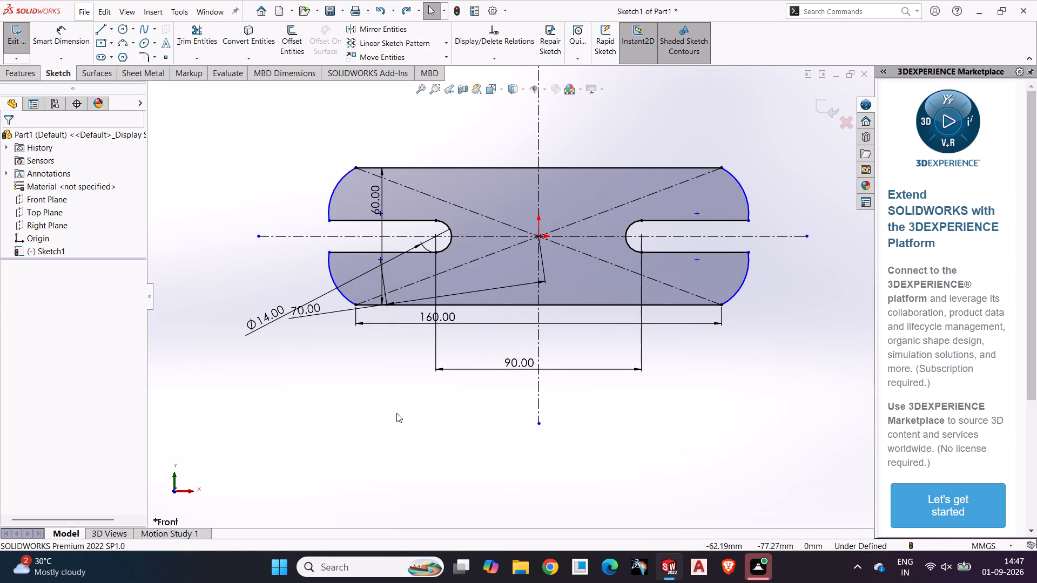
Set the horizontal distance between the two slot arc centers to 120 mm.
{"action": "double_click", "coordinate": [526, 365]}
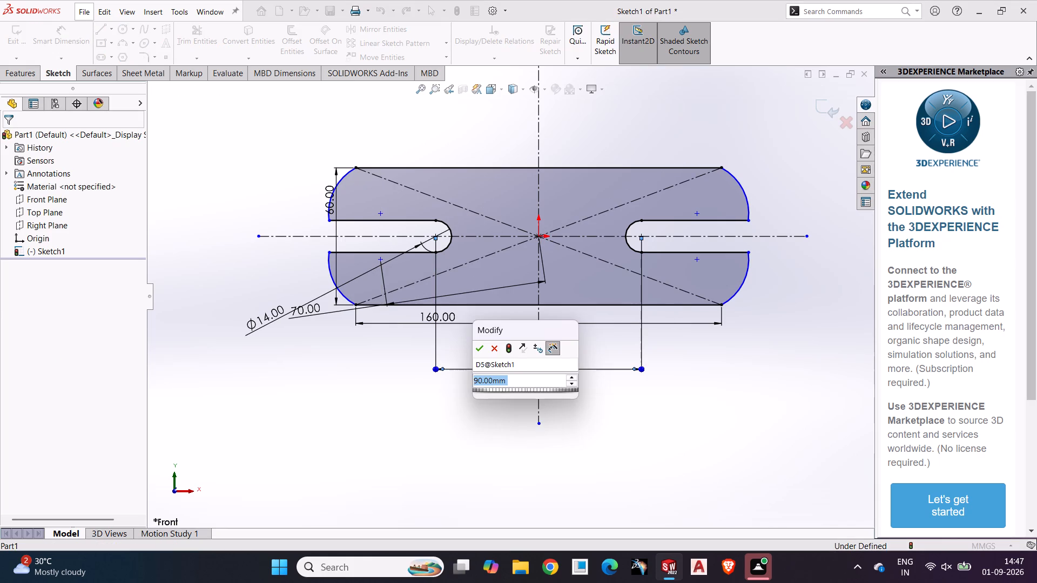
{"action": "type", "text": "120."}
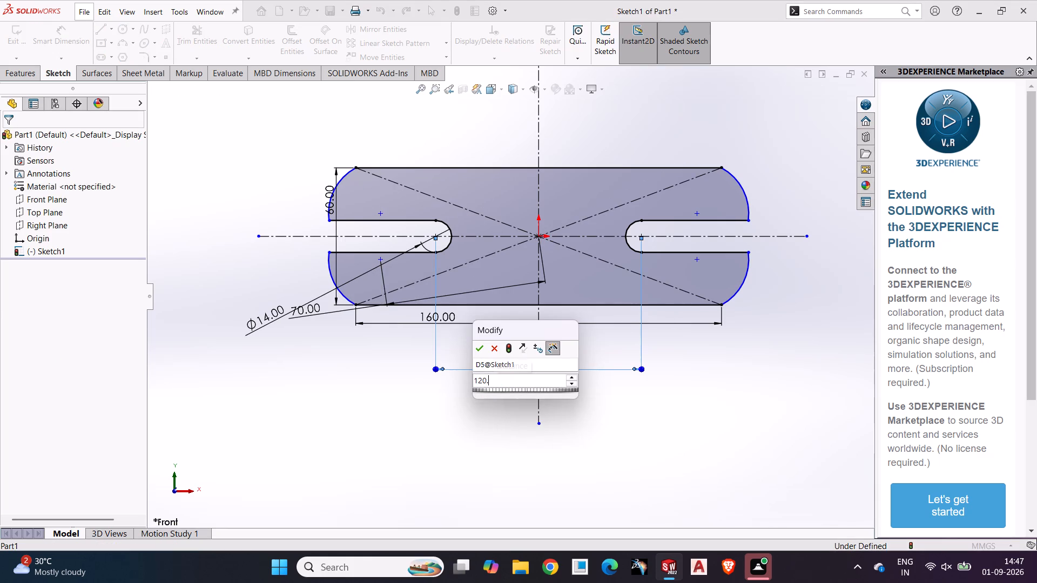
{"action": "key", "text": "BackSpace"}
{"action": "key", "text": "Return"}
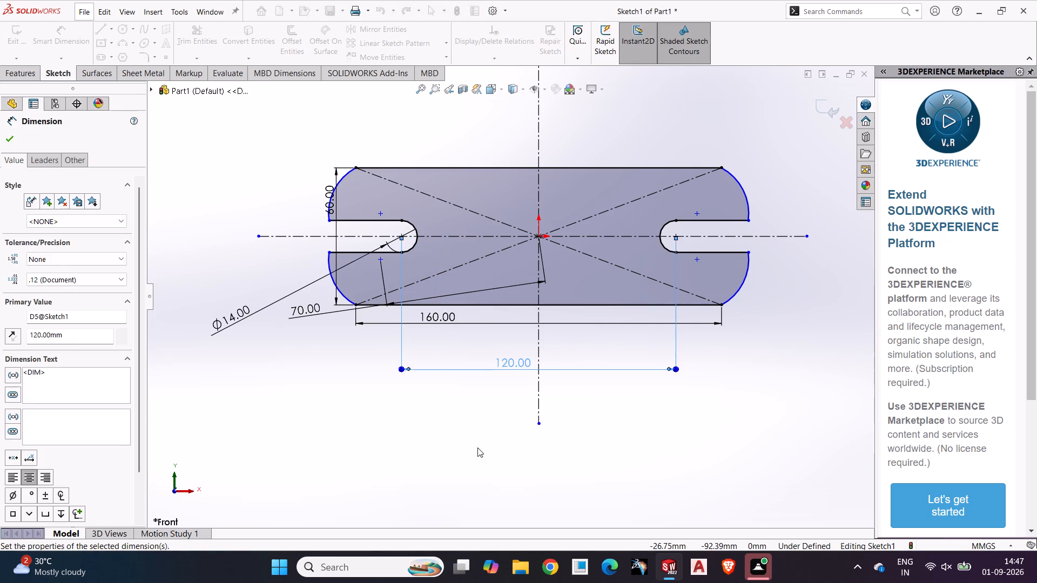
{"action": "left_click", "coordinate": [477, 448]}
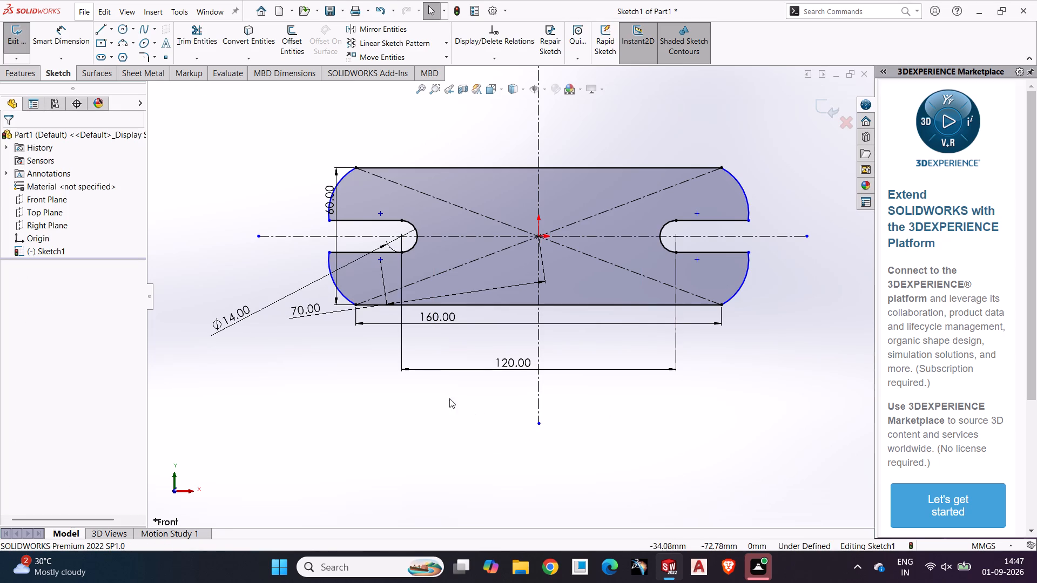
Extrude the slotted plate profile 15 mm using the Mid Plane end condition.
{"action": "left_click", "coordinate": [21, 73]}
{"action": "left_click", "coordinate": [30, 45]}
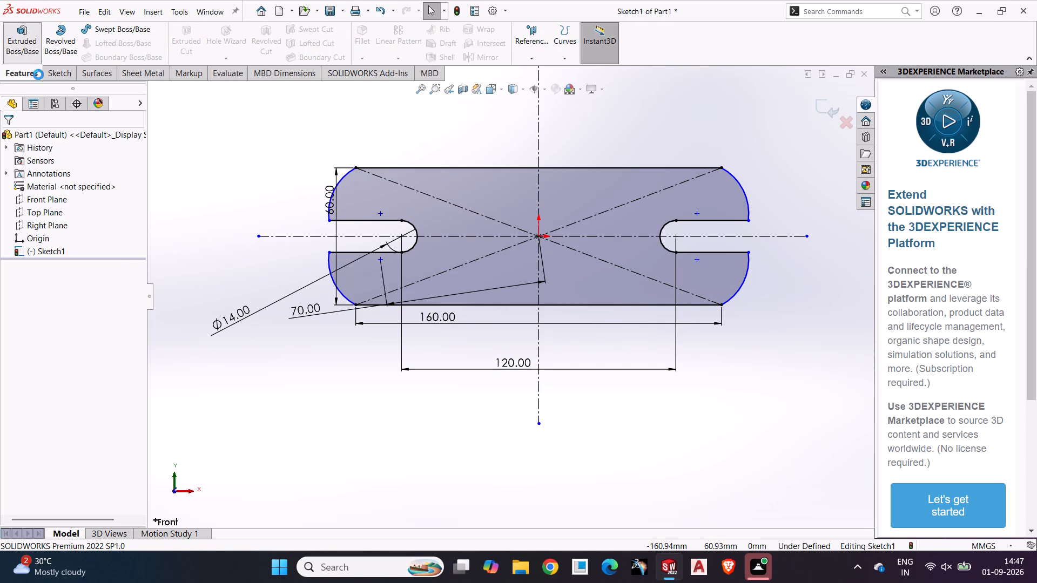
{"action": "left_click", "coordinate": [15, 141]}
{"action": "left_click_drag", "start_coordinate": [151, 148], "coordinate": [157, 160]}
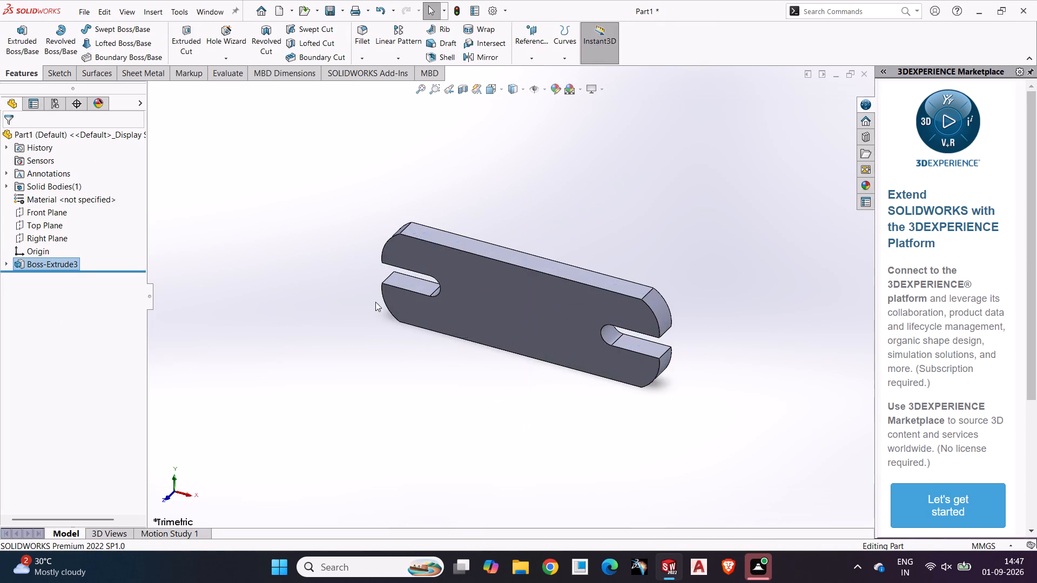
Start a sketch on the plate's large front face and draw an origin-centered circle of about 22.8 mm radius.
{"action": "left_click", "coordinate": [484, 303]}
{"action": "left_click", "coordinate": [56, 73]}
{"action": "left_click", "coordinate": [2, 46]}
{"action": "left_click", "coordinate": [11, 33]}
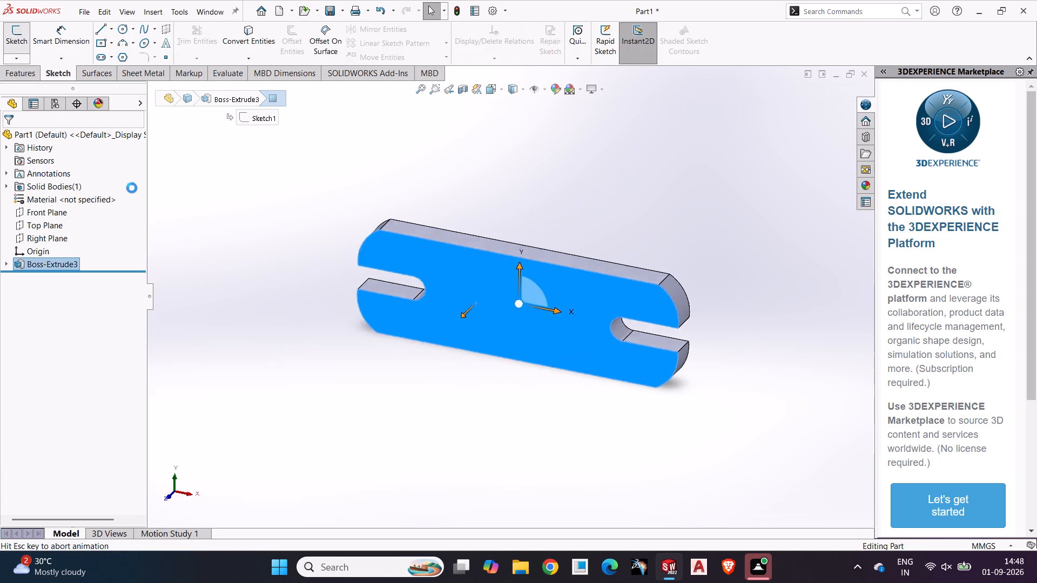
{"action": "left_click", "coordinate": [226, 337]}
{"action": "left_click_drag", "start_coordinate": [119, 26], "coordinate": [124, 32]}
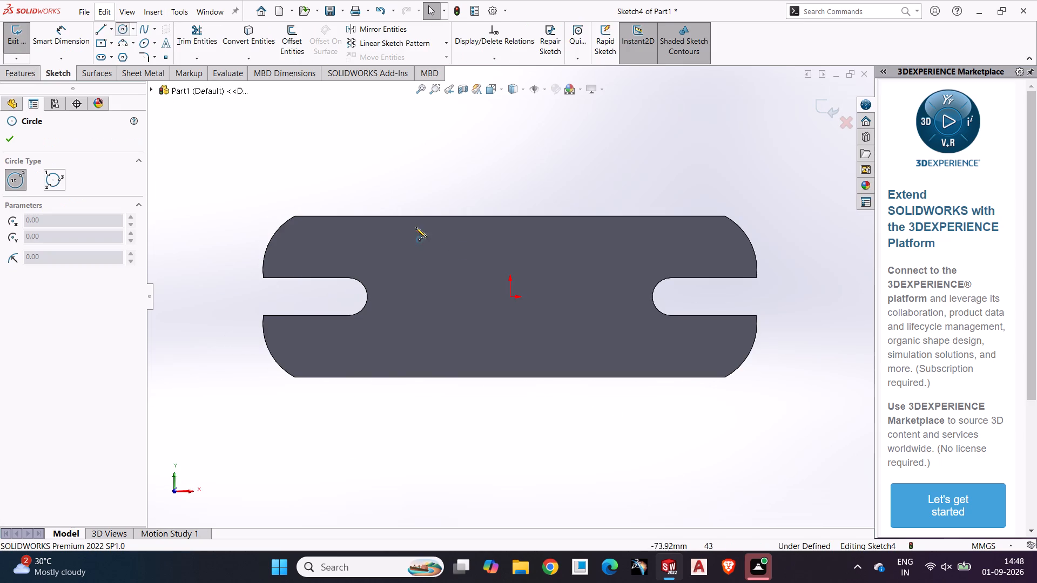
{"action": "left_click_drag", "start_coordinate": [511, 295], "coordinate": [514, 303]}
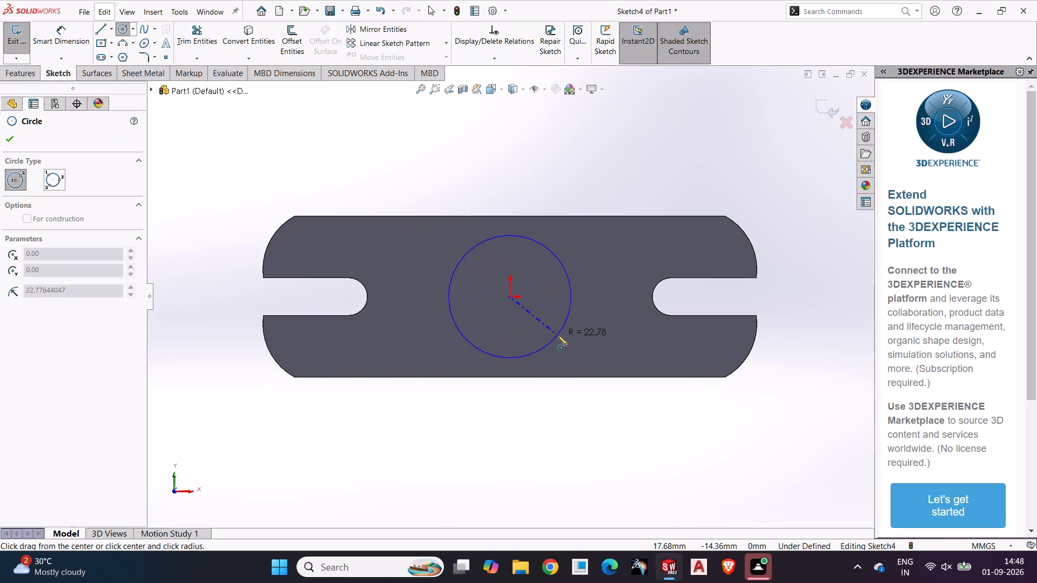
{"action": "left_click", "coordinate": [557, 335]}
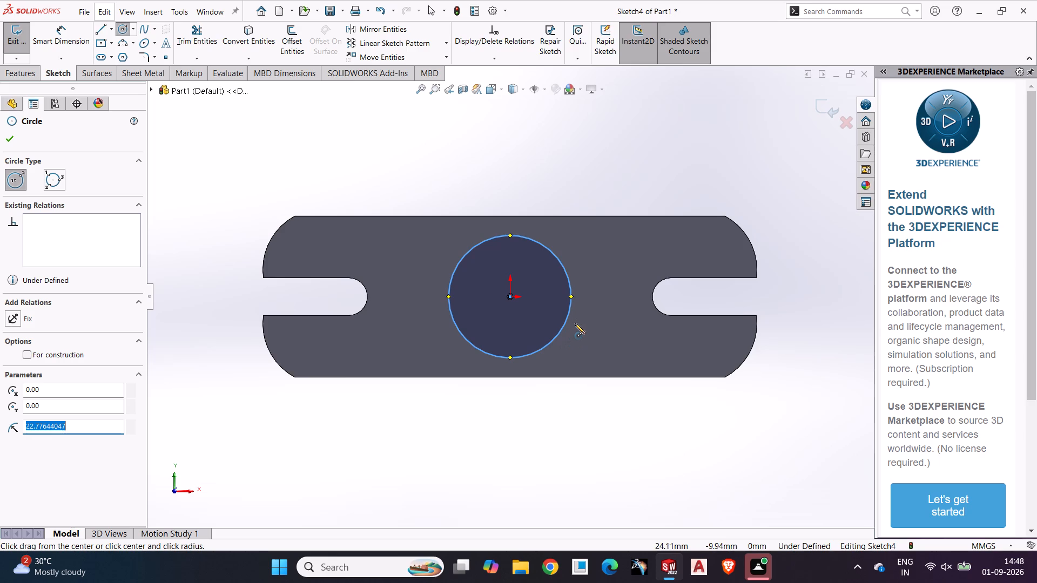
Dimension the circle's diameter as 50 mm.
{"action": "left_click_drag", "start_coordinate": [61, 40], "coordinate": [66, 46]}
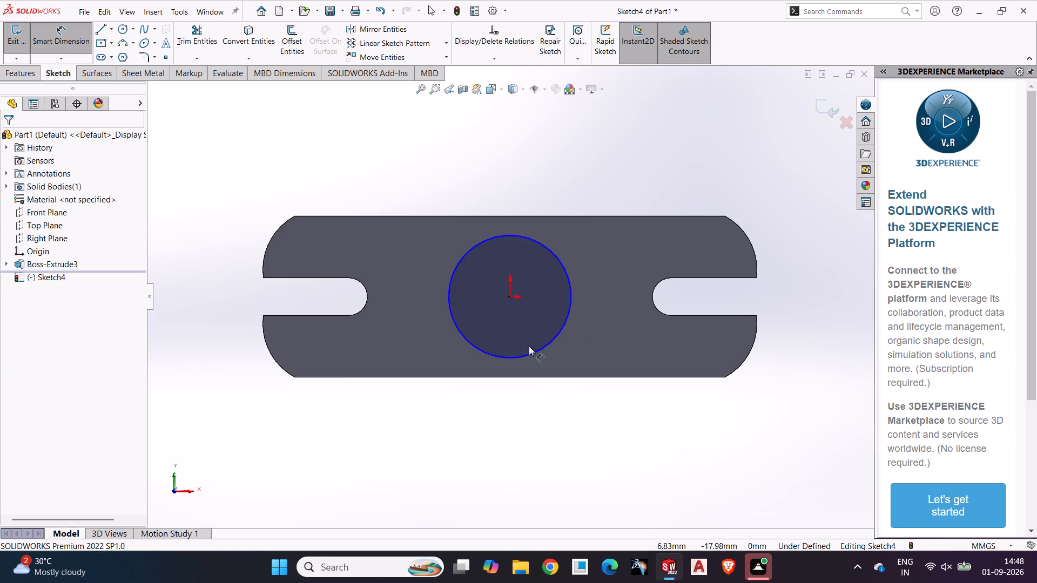
{"action": "left_click_drag", "start_coordinate": [540, 347], "coordinate": [541, 357]}
{"action": "left_click", "coordinate": [563, 420]}
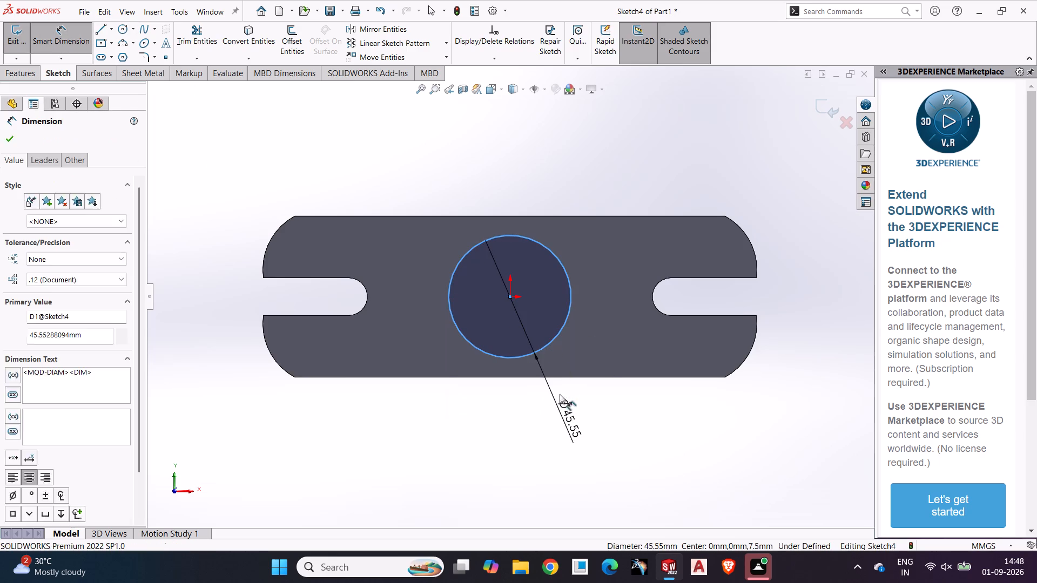
{"action": "type", "text": "50"}
{"action": "key", "text": "Return"}
{"action": "left_click", "coordinate": [612, 486]}
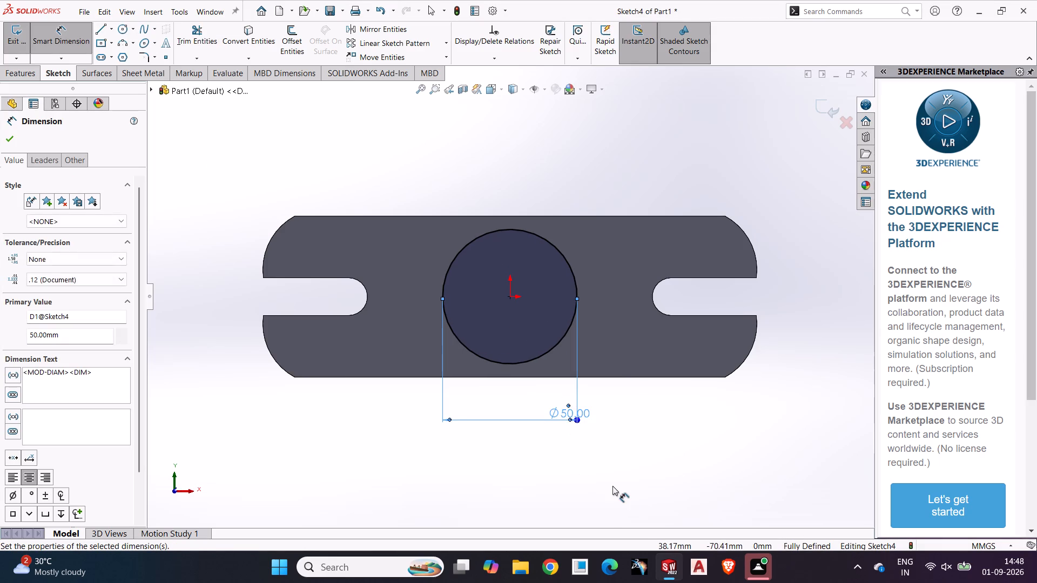
Extrude the 50 mm circle as a Blind boss with a depth of 70-15 (55 mm), merged with the plate.
{"action": "left_click", "coordinate": [32, 72]}
{"action": "left_click", "coordinate": [7, 46]}
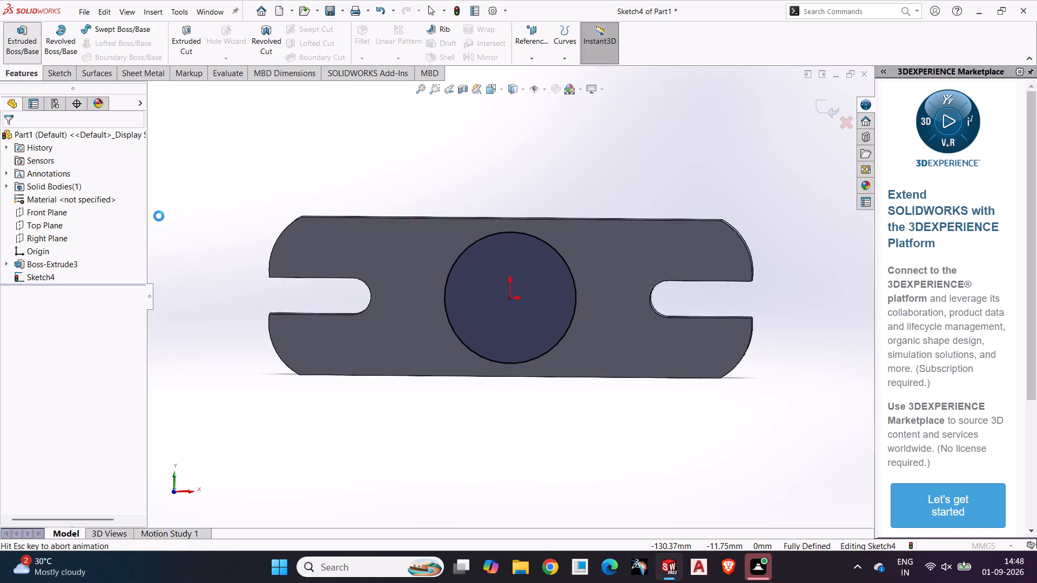
{"action": "middle_click_drag", "start_coordinate": [311, 412], "coordinate": [386, 190]}
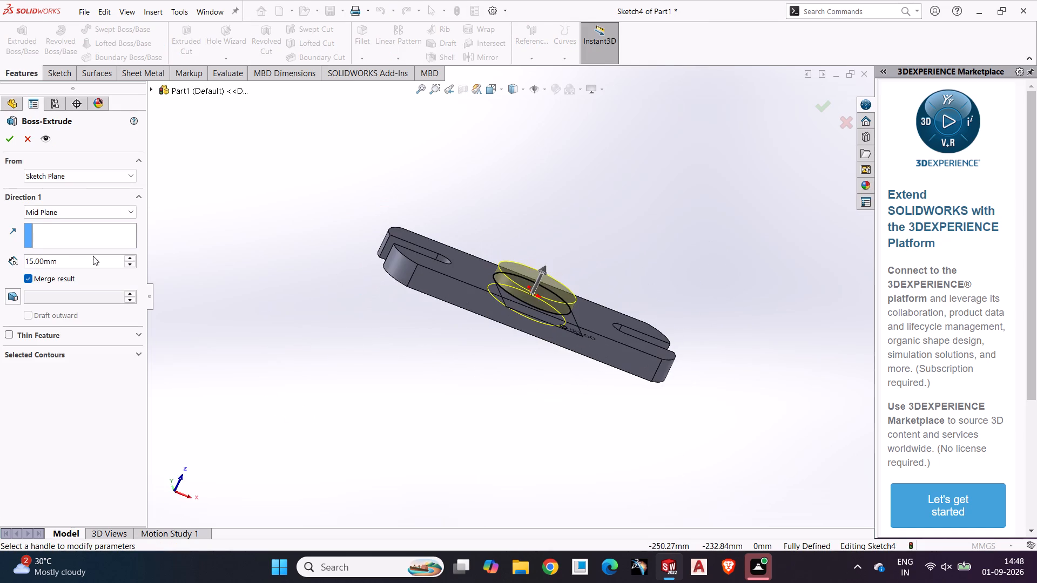
{"action": "left_click", "coordinate": [49, 206]}
{"action": "left_click", "coordinate": [49, 221]}
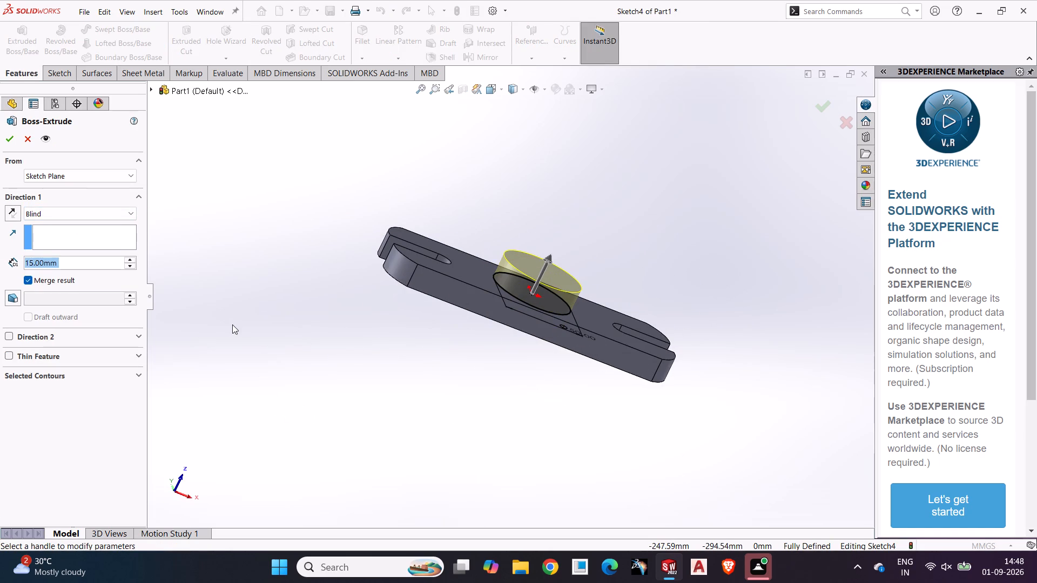
{"action": "left_click_drag", "start_coordinate": [72, 261], "coordinate": [0, 279]}
{"action": "type", "text": "70-15"}
{"action": "key", "text": "Return"}
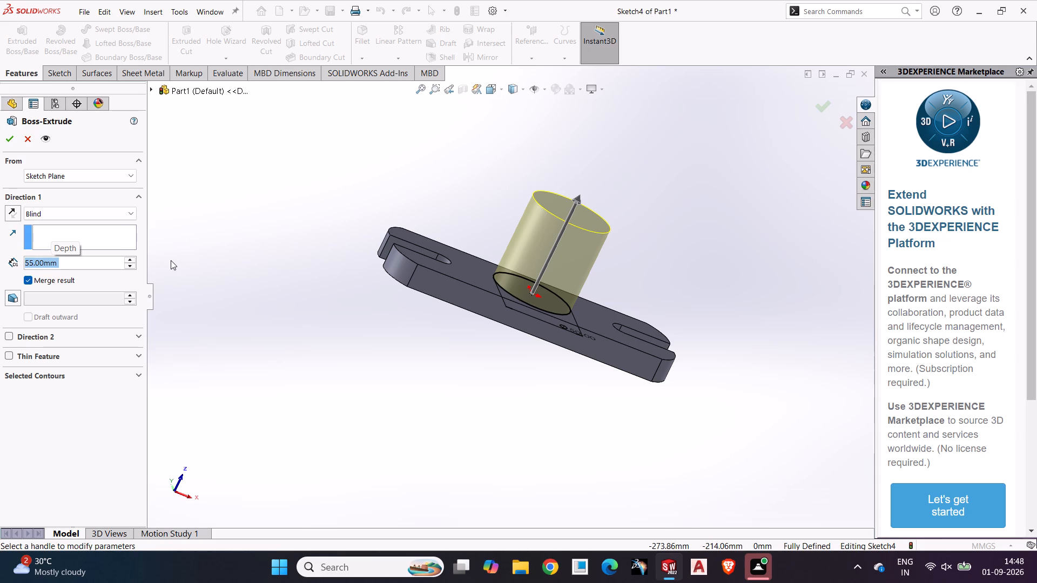
{"action": "left_click", "coordinate": [17, 141]}
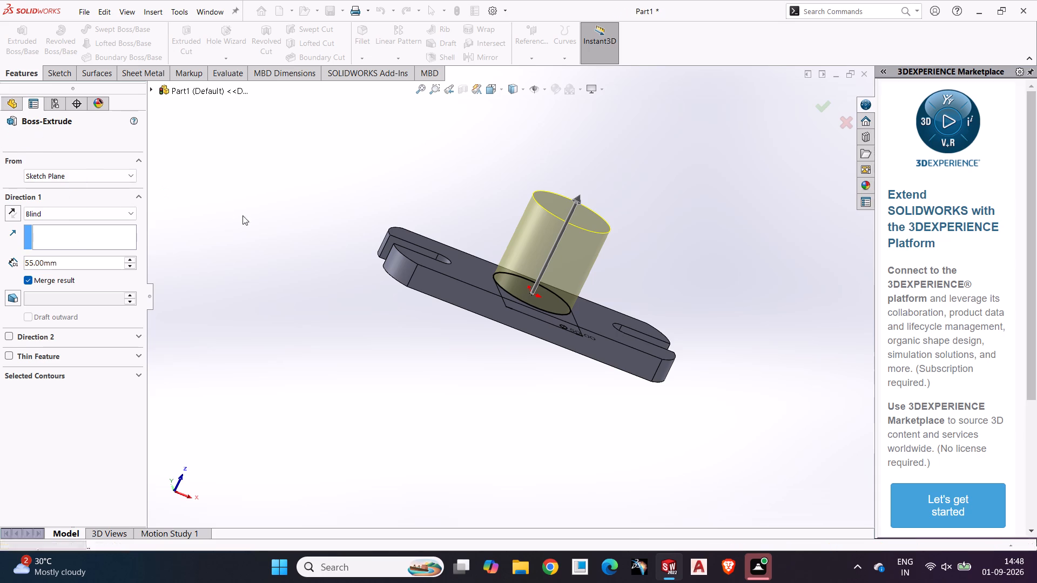
{"action": "left_click", "coordinate": [264, 221]}
Start a sketch on the cylindrical boss's end face and draw an origin-centered circle about 28 mm in diameter.
{"action": "middle_click_drag", "start_coordinate": [380, 425], "coordinate": [393, 554]}
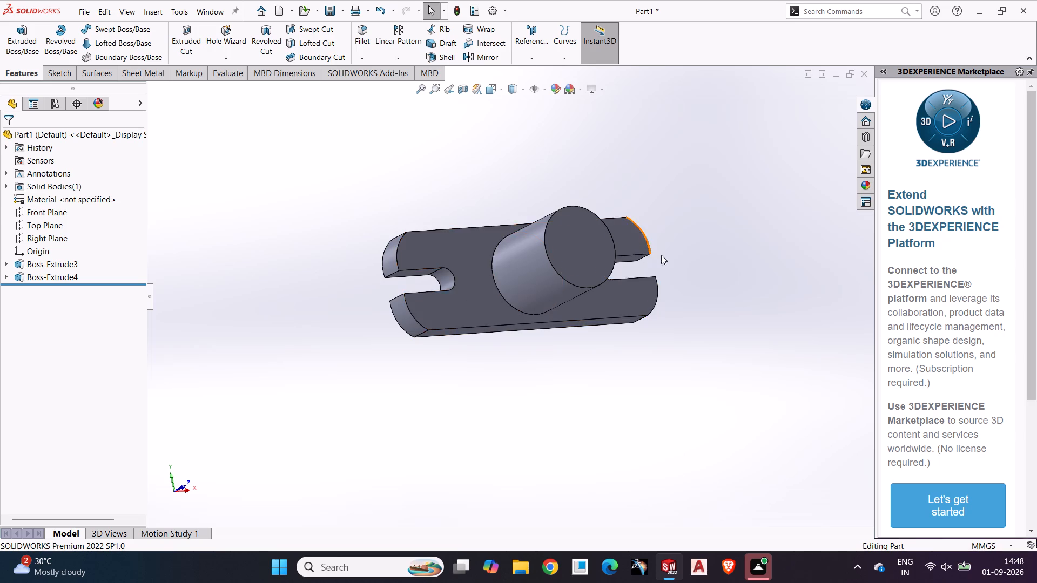
{"action": "middle_click_drag", "start_coordinate": [655, 268], "coordinate": [608, 313]}
{"action": "left_click", "coordinate": [537, 266]}
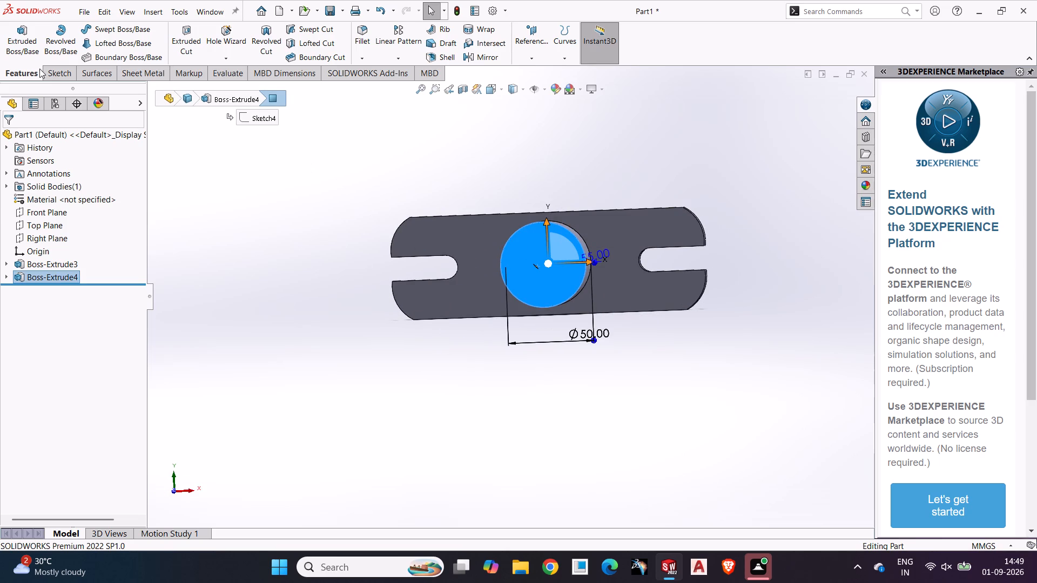
{"action": "left_click", "coordinate": [54, 72]}
{"action": "left_click", "coordinate": [14, 33]}
{"action": "left_click", "coordinate": [241, 207]}
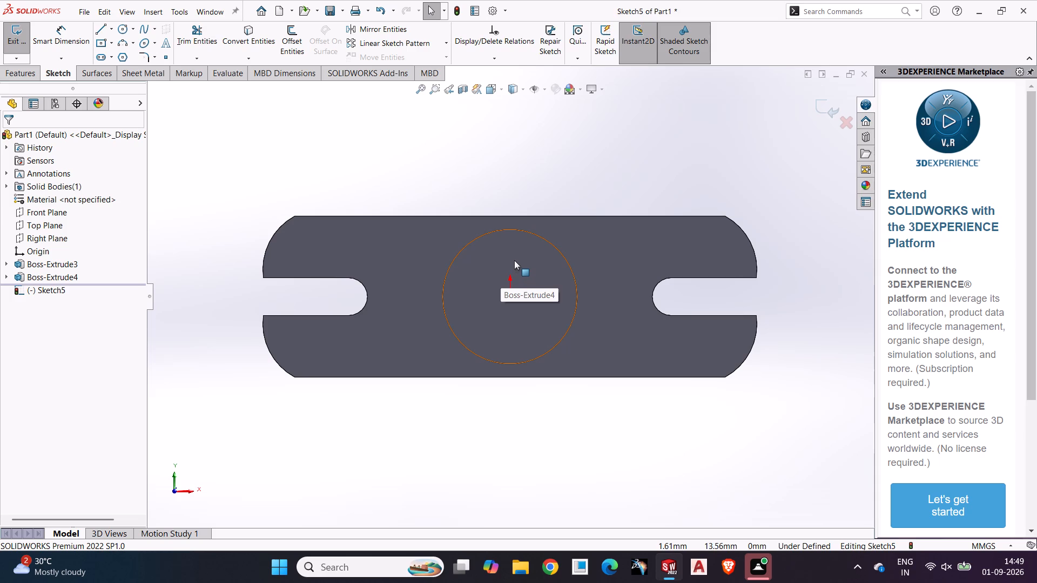
{"action": "left_click", "coordinate": [118, 30]}
{"action": "left_click", "coordinate": [512, 295]}
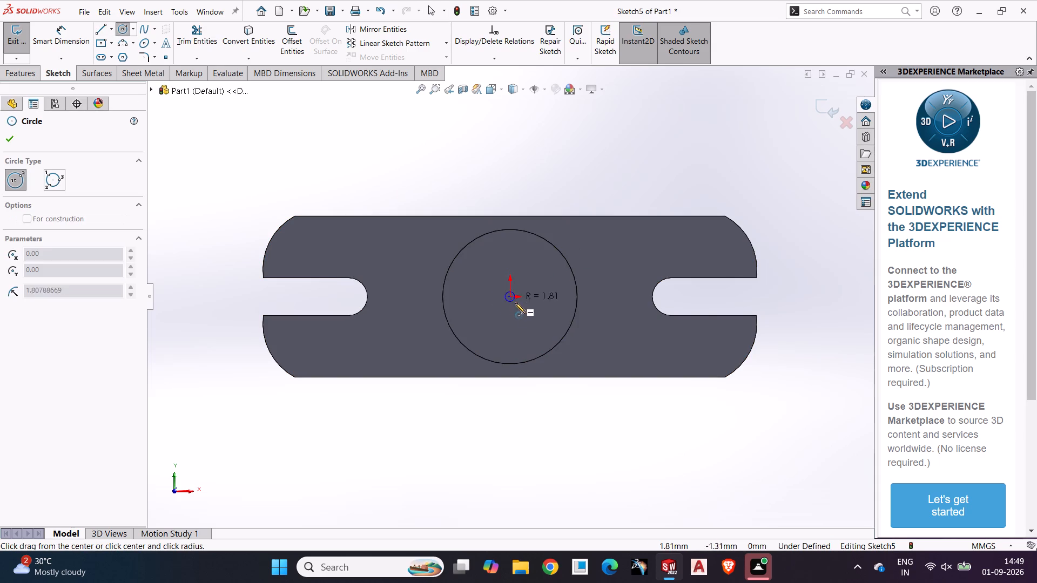
{"action": "left_click", "coordinate": [536, 324]}
Dimension the inner circle's diameter as 38 mm.
{"action": "left_click", "coordinate": [55, 48]}
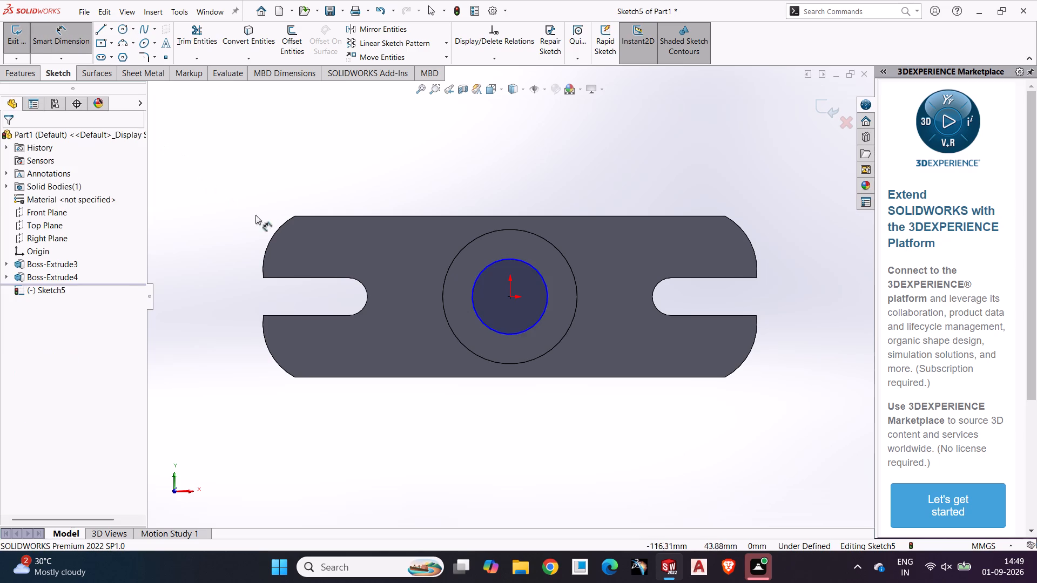
{"action": "left_click", "coordinate": [518, 334]}
{"action": "left_click", "coordinate": [556, 180]}
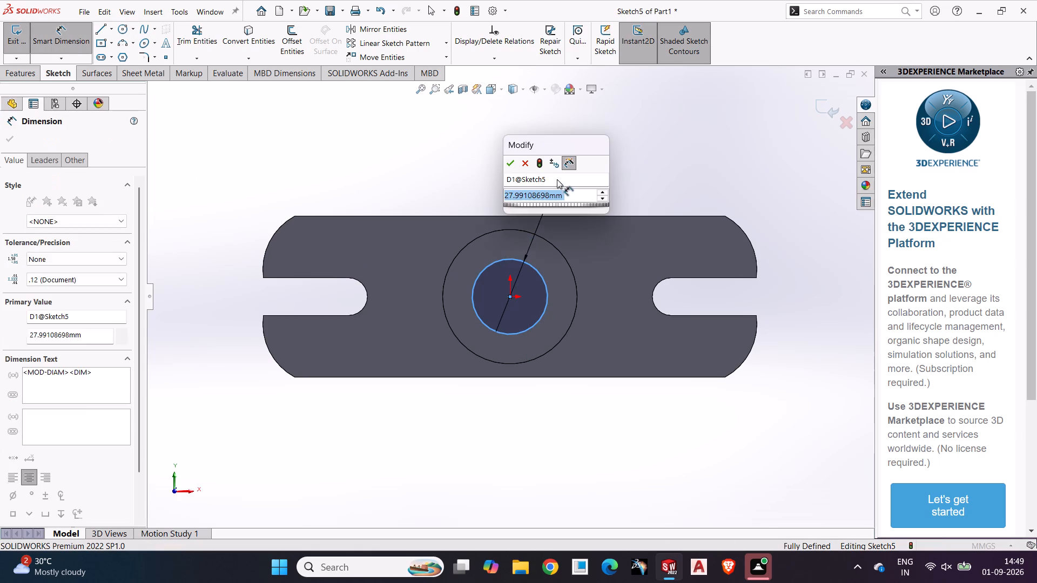
{"action": "type", "text": "38"}
{"action": "key", "text": "Return"}
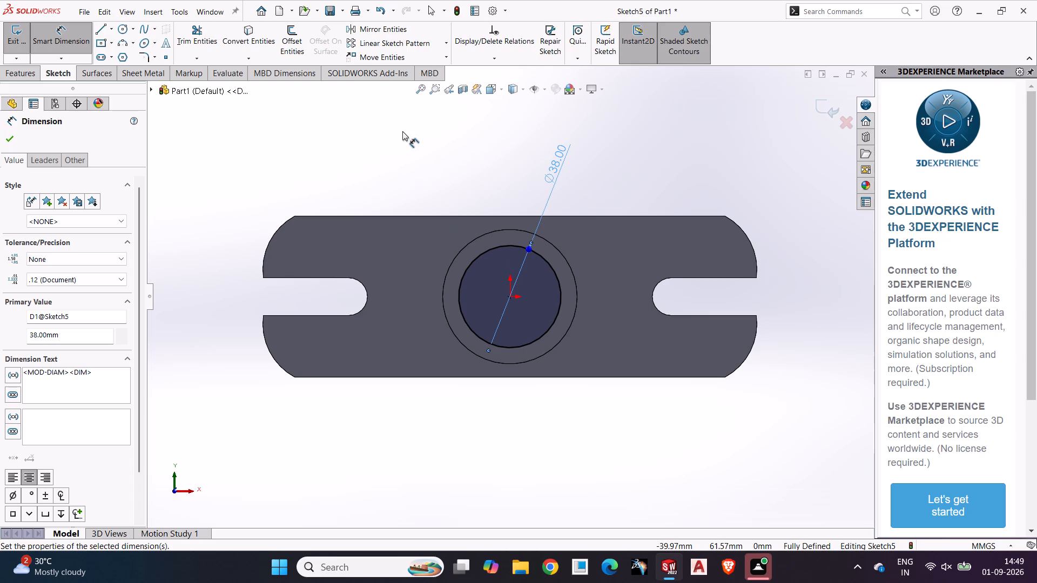
Set the inner circle's diameter to 30 mm.
{"action": "double_click", "coordinate": [553, 171]}
{"action": "type", "text": "30"}
{"action": "key", "text": "Return"}
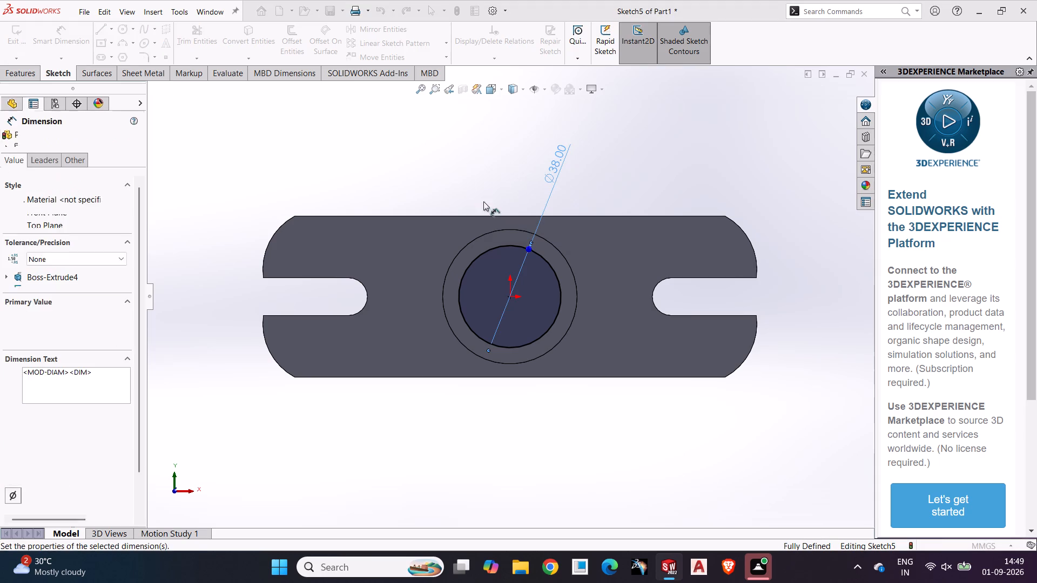
{"action": "left_click", "coordinate": [451, 160]}
Cut the 30 mm circle through the boss and plate with an Extruded Cut set to Through All.
{"action": "left_click", "coordinate": [23, 72]}
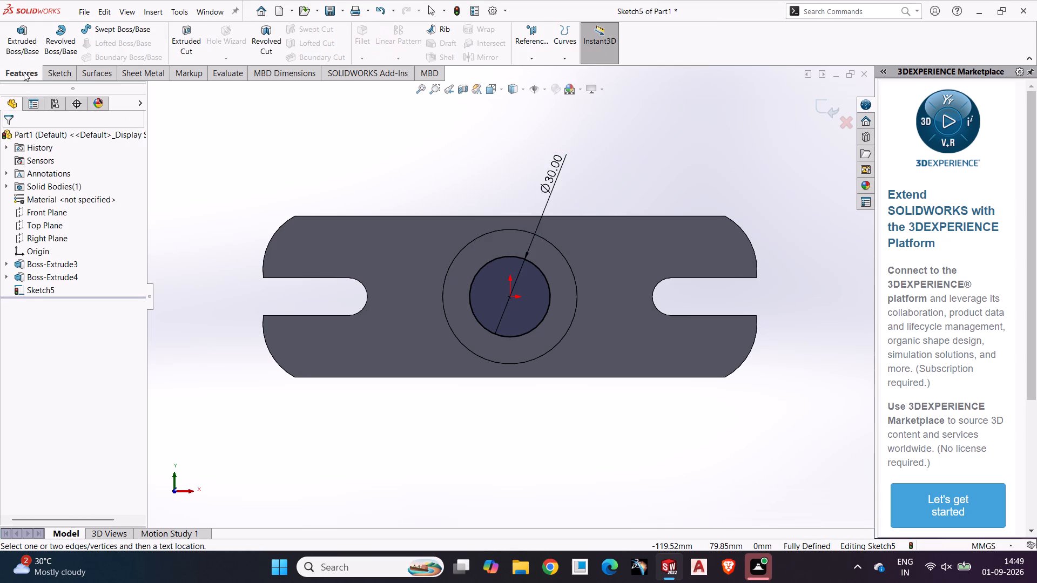
{"action": "left_click", "coordinate": [193, 52]}
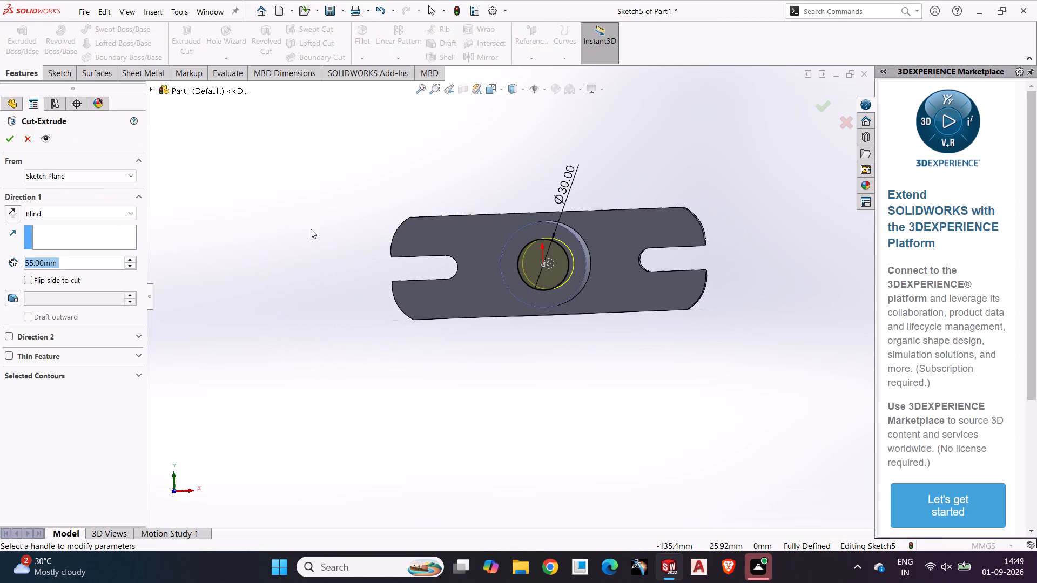
{"action": "middle_click_drag", "start_coordinate": [311, 229], "coordinate": [285, 101]}
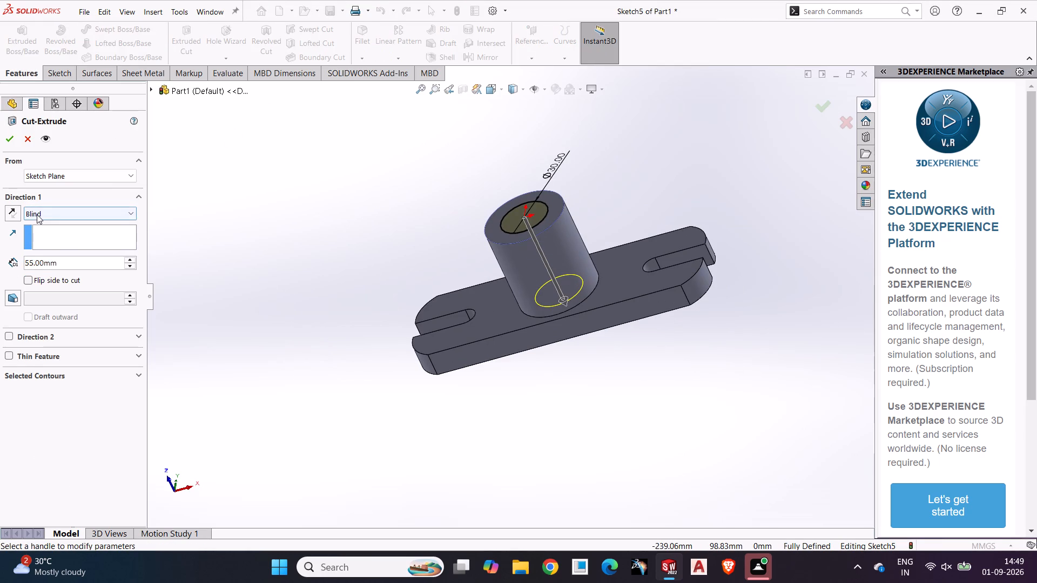
{"action": "left_click", "coordinate": [37, 214]}
{"action": "left_click", "coordinate": [44, 234]}
{"action": "left_click", "coordinate": [12, 144]}
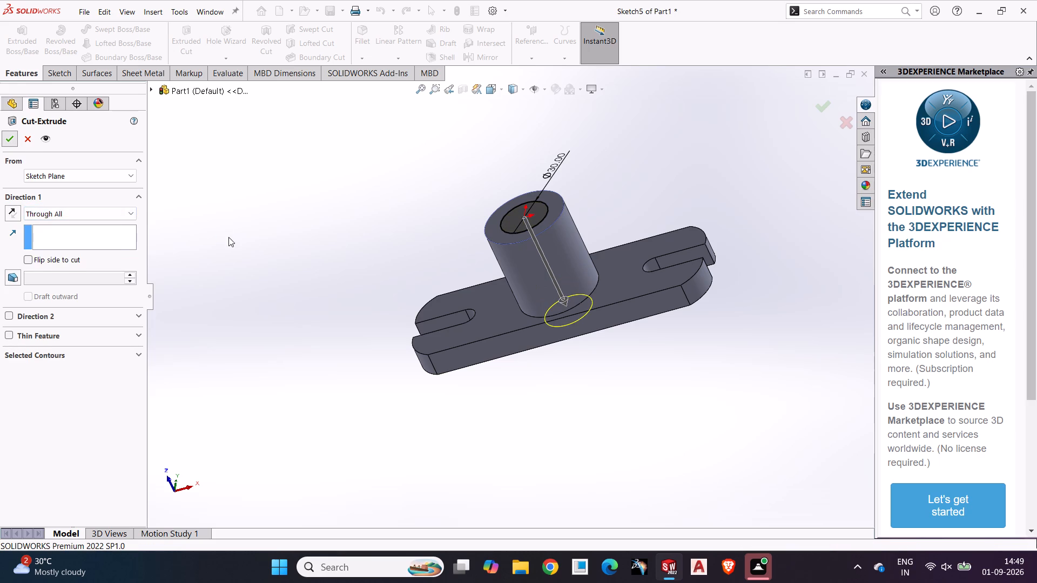
{"action": "left_click", "coordinate": [283, 233]}
Start a new sketch on the annular end face of the central cylindrical boss.
{"action": "middle_click_drag", "start_coordinate": [323, 263], "coordinate": [345, 311]}
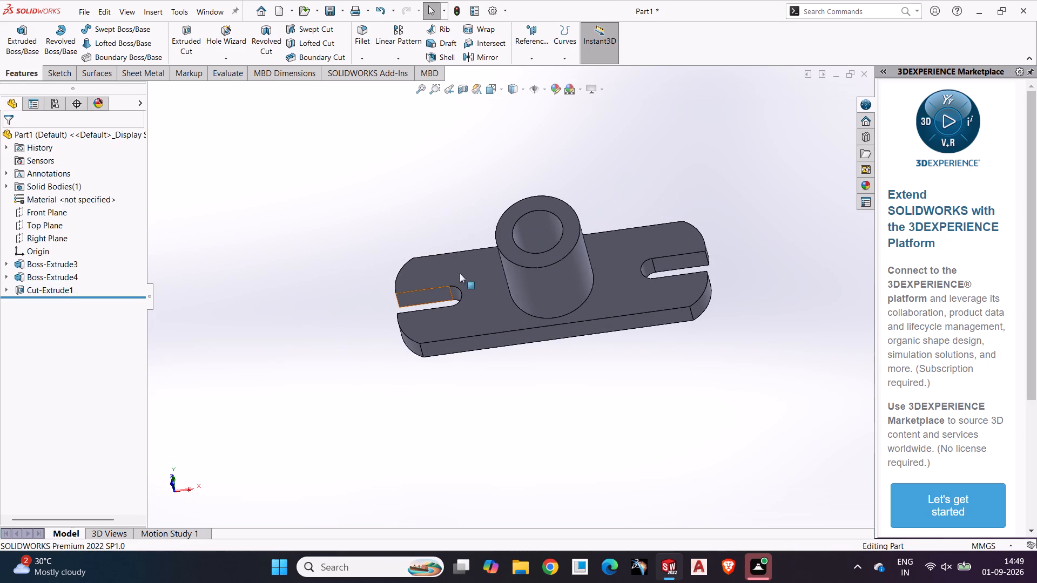
{"action": "left_click", "coordinate": [520, 254]}
{"action": "left_click", "coordinate": [66, 71]}
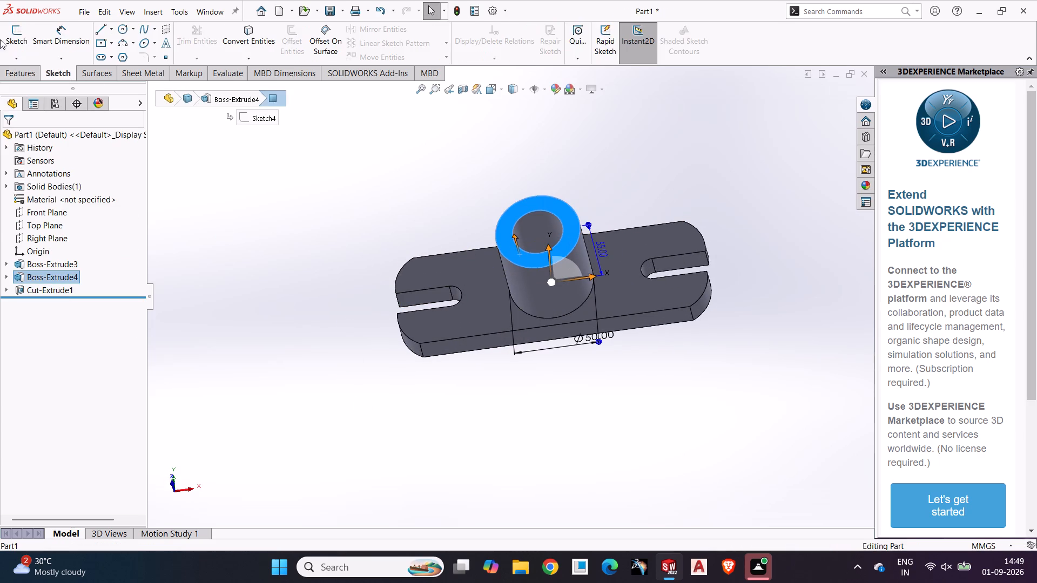
{"action": "left_click", "coordinate": [31, 38]}
{"action": "left_click", "coordinate": [23, 138]}
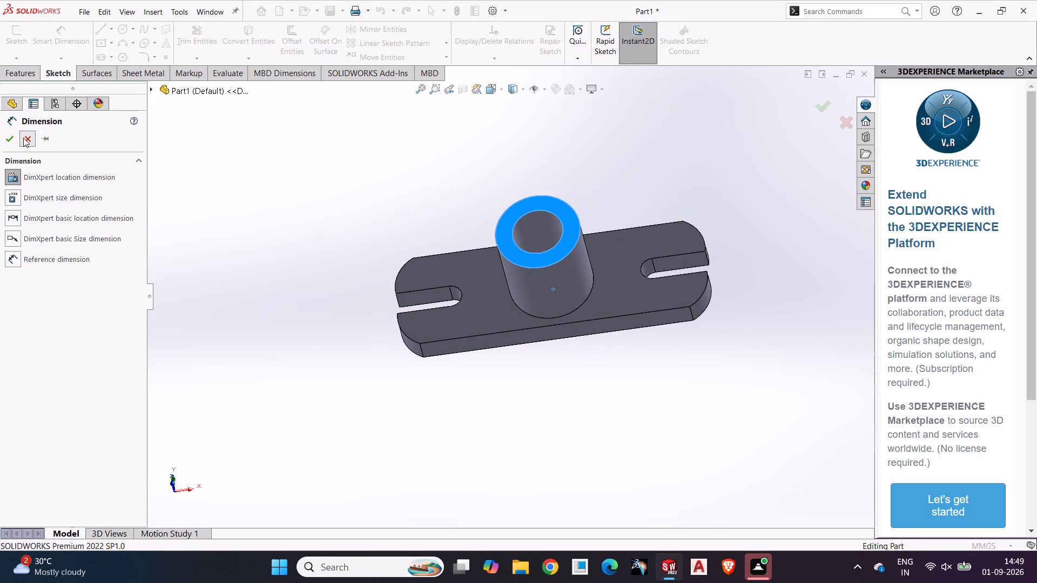
{"action": "left_click", "coordinate": [19, 49]}
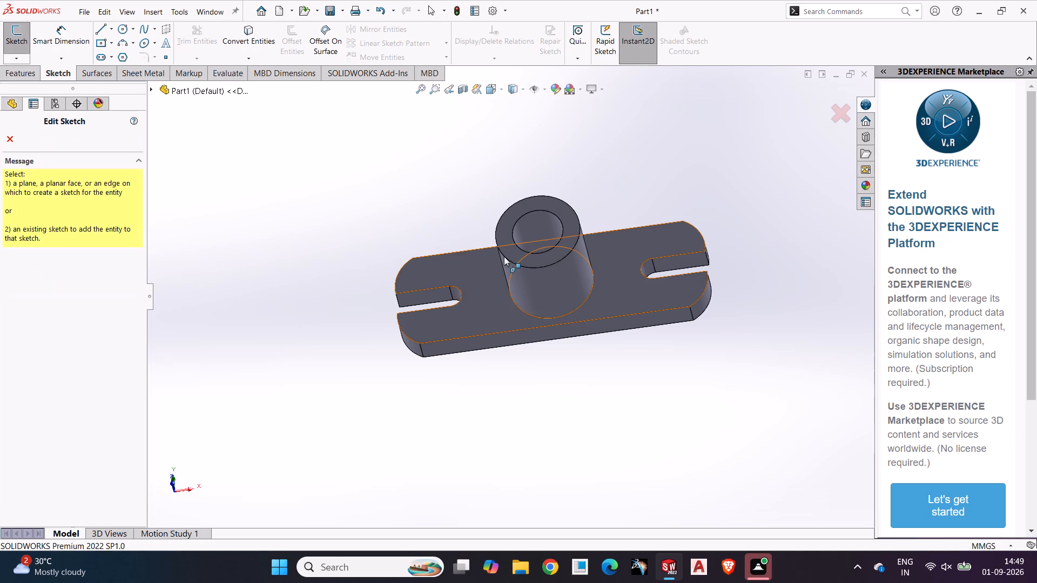
{"action": "left_click", "coordinate": [514, 253]}
{"action": "left_click", "coordinate": [359, 154]}
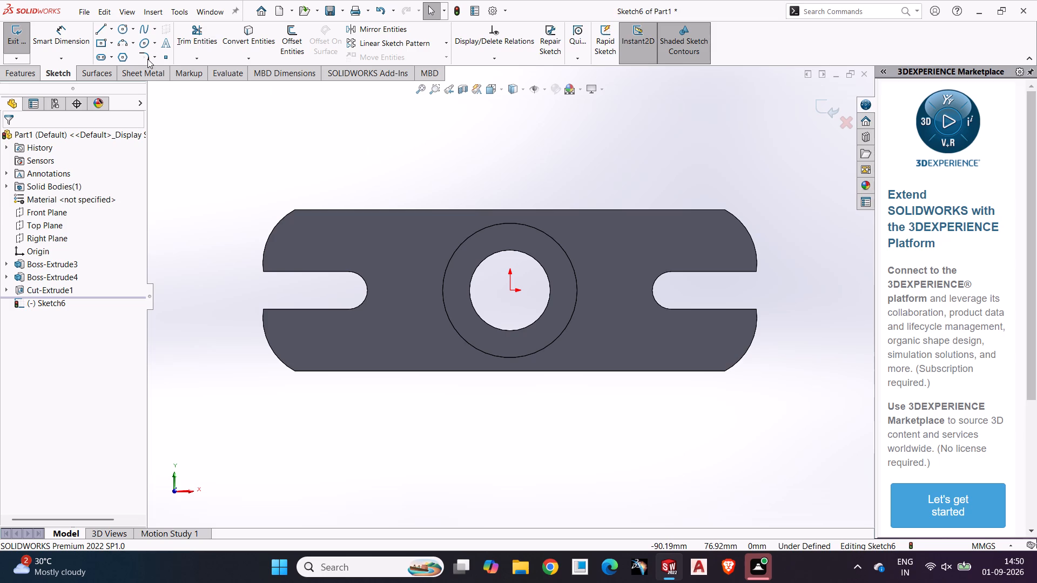
Draw a vertical centerline about 136 mm long through the origin, extending beyond both long edges of the plate.
{"action": "left_click", "coordinate": [110, 30]}
{"action": "left_click", "coordinate": [116, 56]}
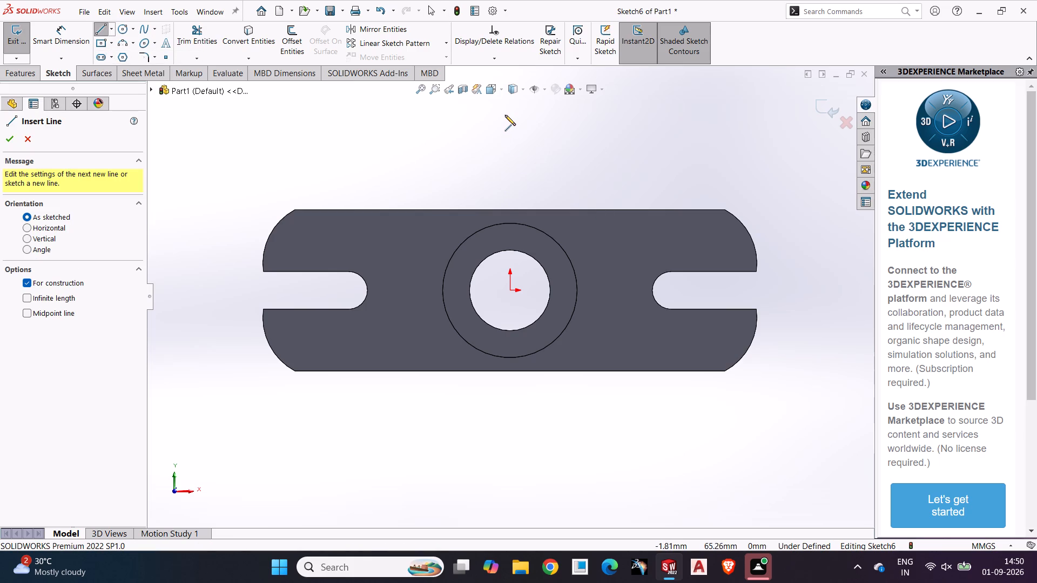
{"action": "left_click_drag", "start_coordinate": [509, 115], "coordinate": [509, 124]}
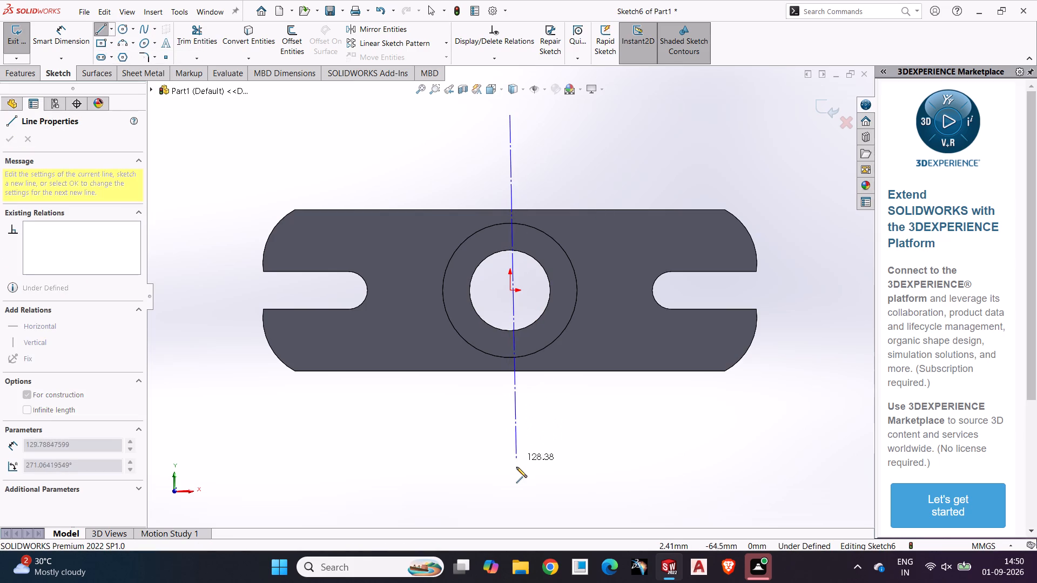
{"action": "left_click", "coordinate": [509, 480]}
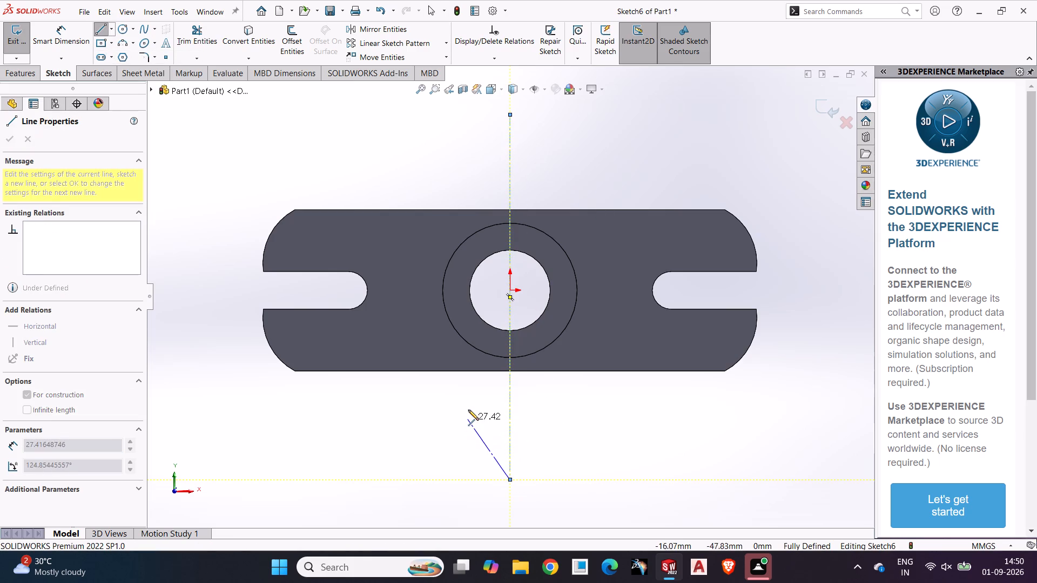
{"action": "key", "text": "Escape"}
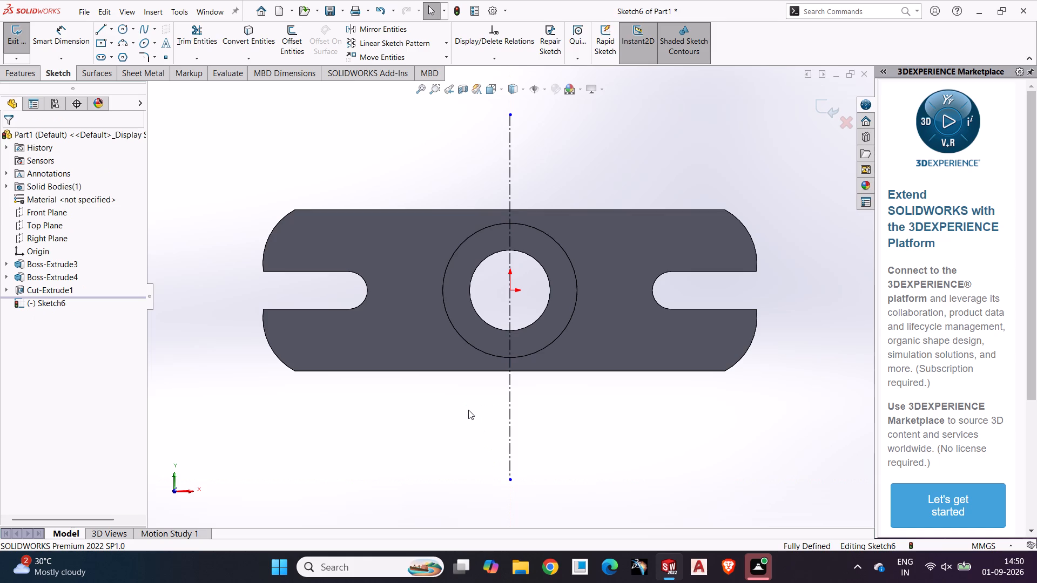
Dimension the vertical centerline between its endpoints as 88 mm.
{"action": "left_click", "coordinate": [55, 42]}
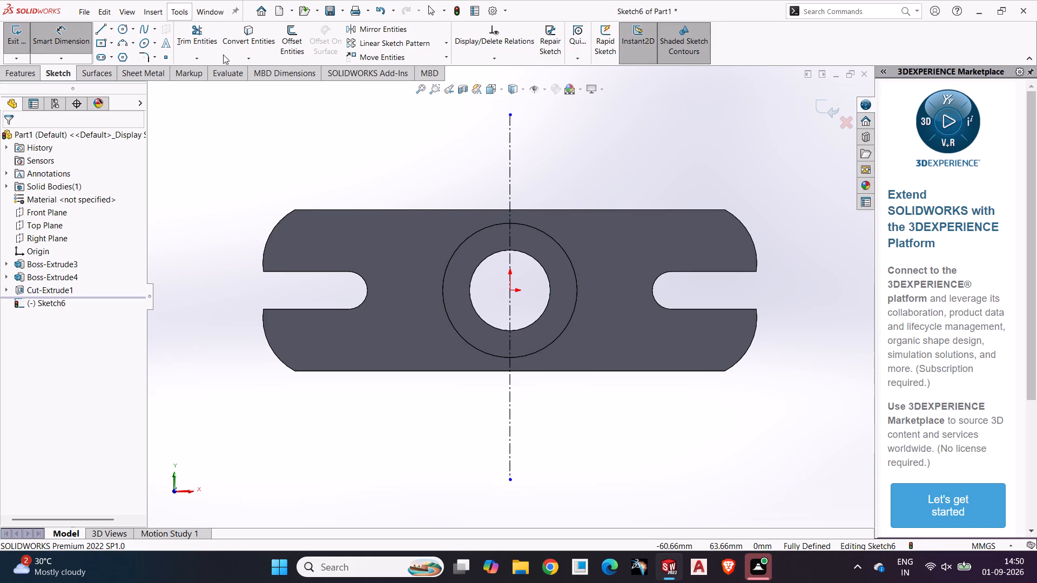
{"action": "left_click", "coordinate": [508, 114]}
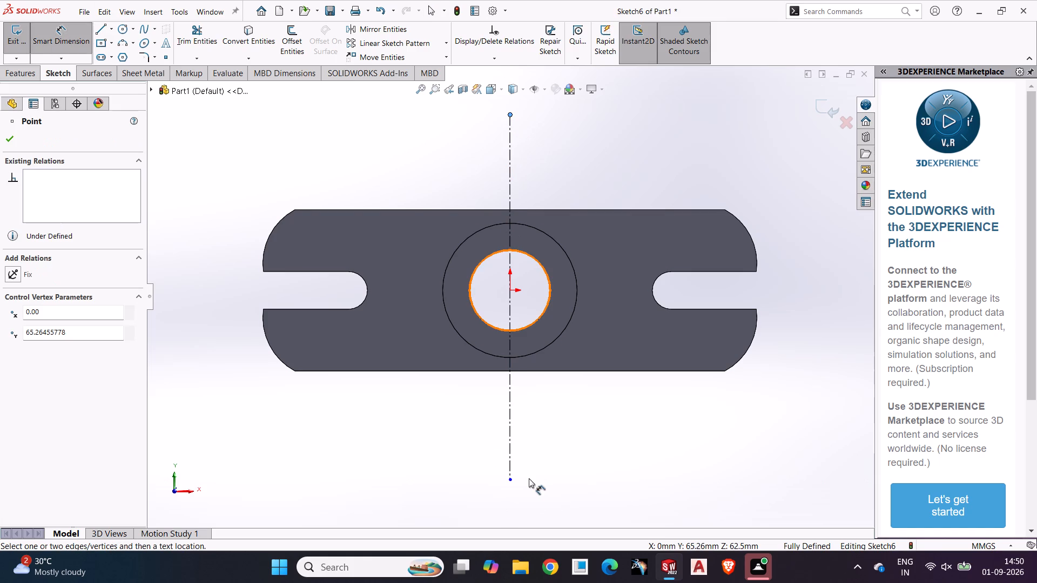
{"action": "left_click", "coordinate": [507, 479]}
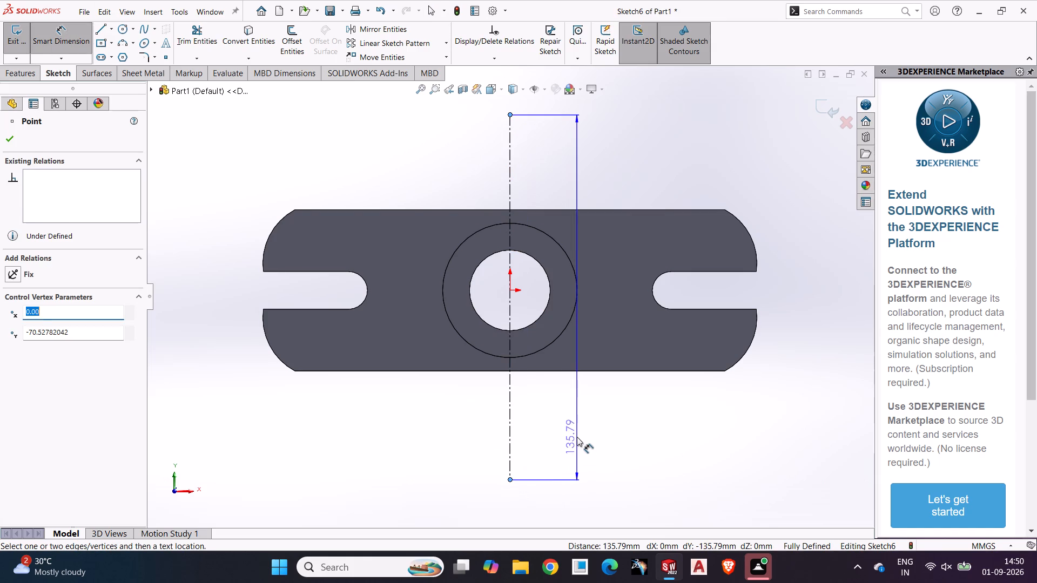
{"action": "left_click", "coordinate": [577, 437]}
{"action": "type", "text": "88"}
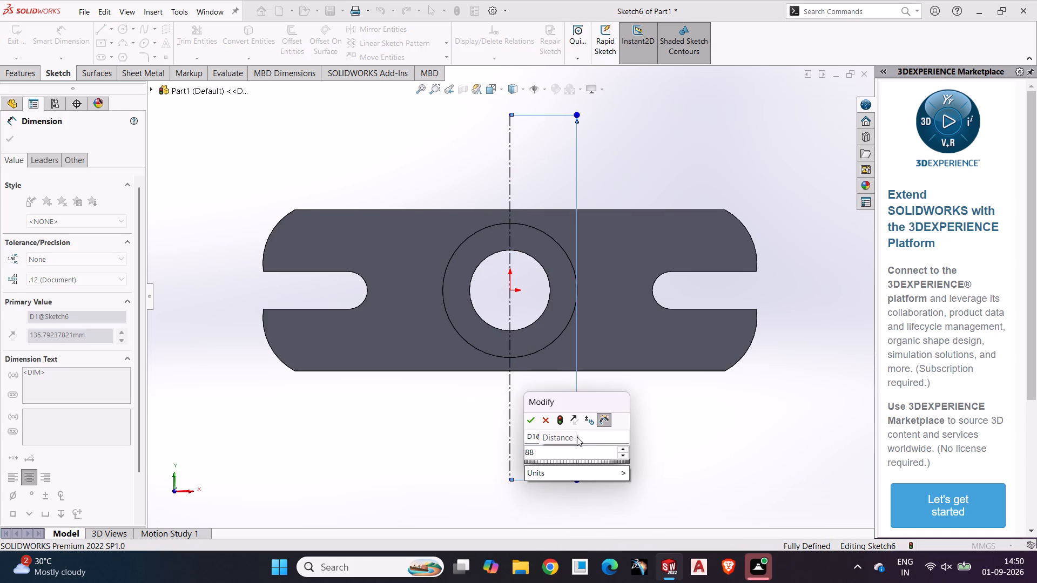
{"action": "key", "text": "Return"}
{"action": "left_click", "coordinate": [678, 424]}
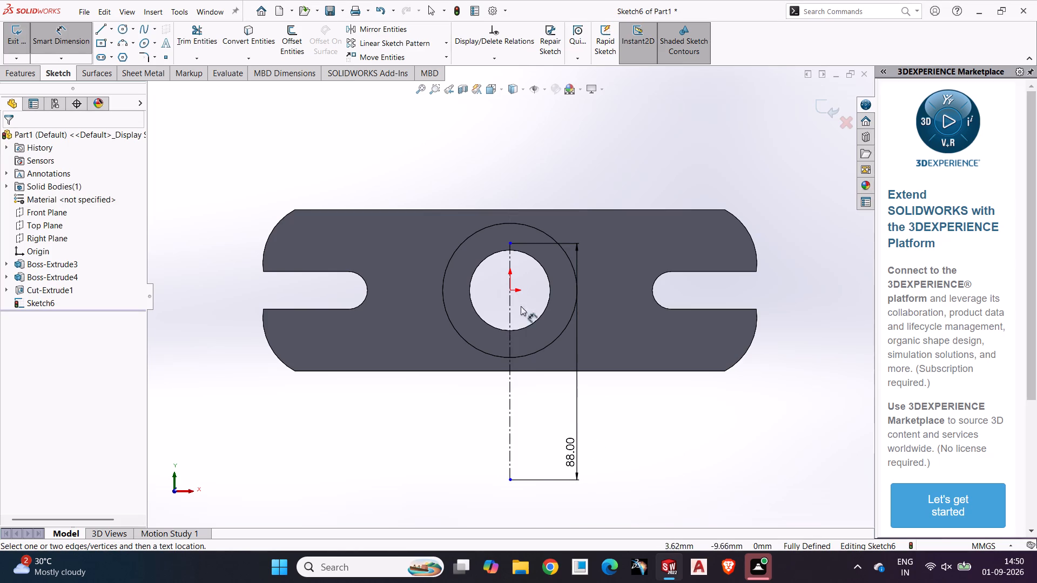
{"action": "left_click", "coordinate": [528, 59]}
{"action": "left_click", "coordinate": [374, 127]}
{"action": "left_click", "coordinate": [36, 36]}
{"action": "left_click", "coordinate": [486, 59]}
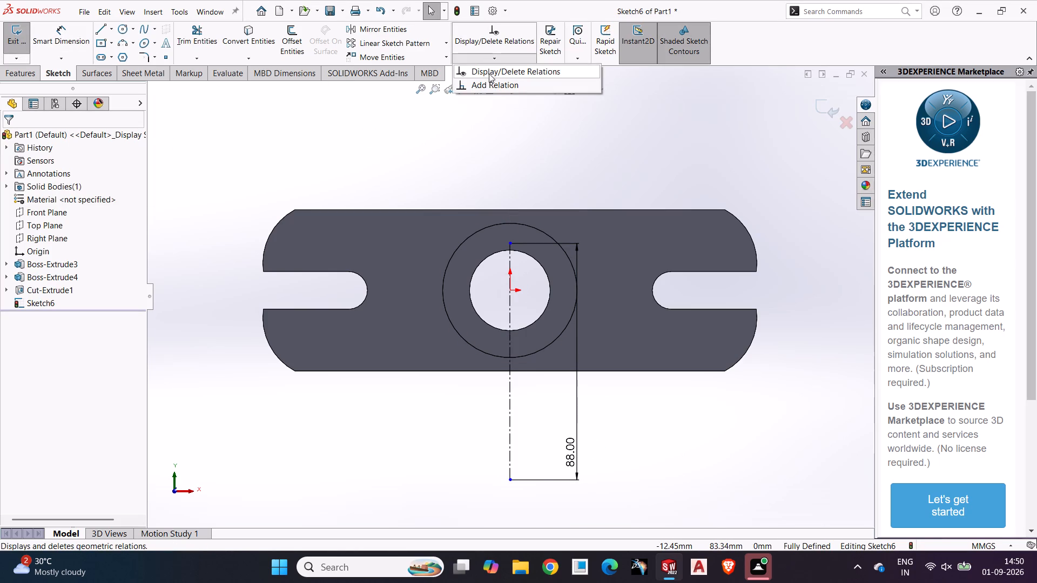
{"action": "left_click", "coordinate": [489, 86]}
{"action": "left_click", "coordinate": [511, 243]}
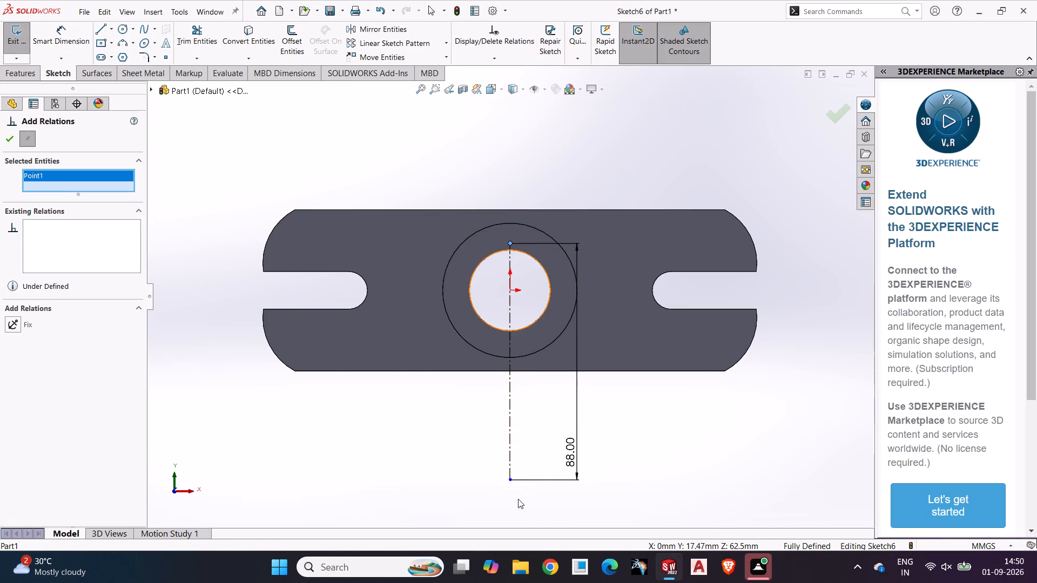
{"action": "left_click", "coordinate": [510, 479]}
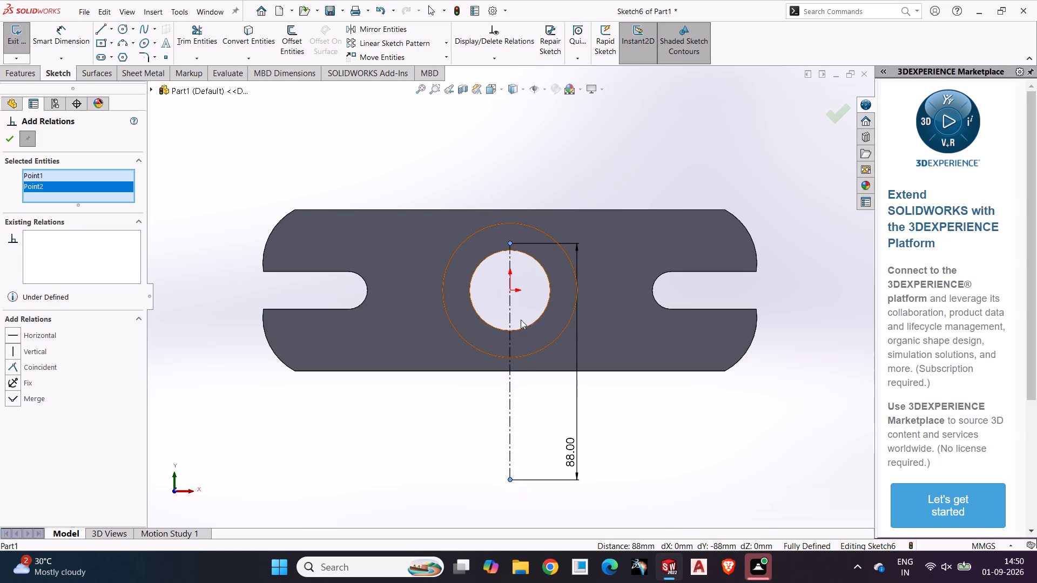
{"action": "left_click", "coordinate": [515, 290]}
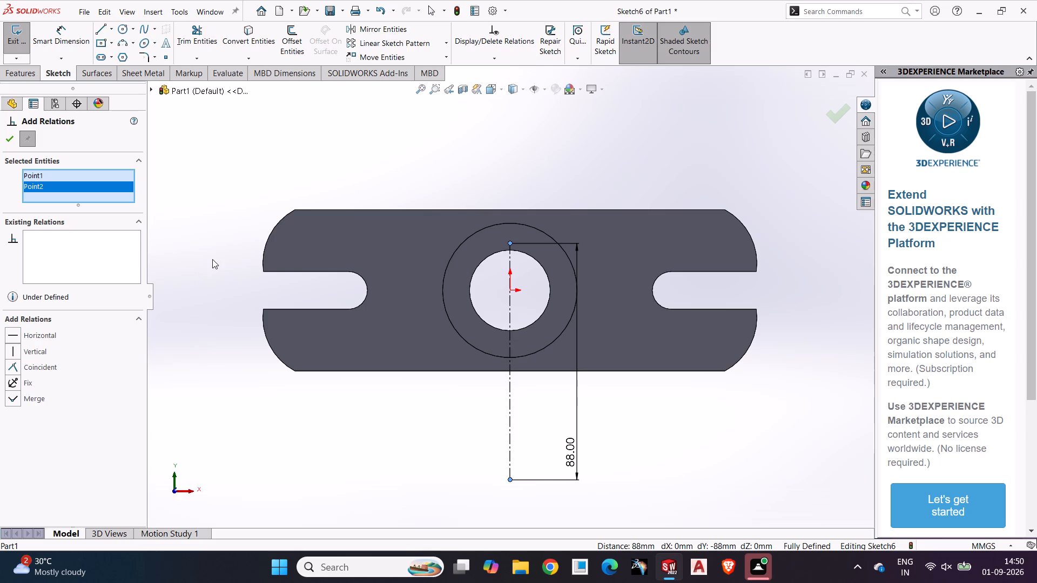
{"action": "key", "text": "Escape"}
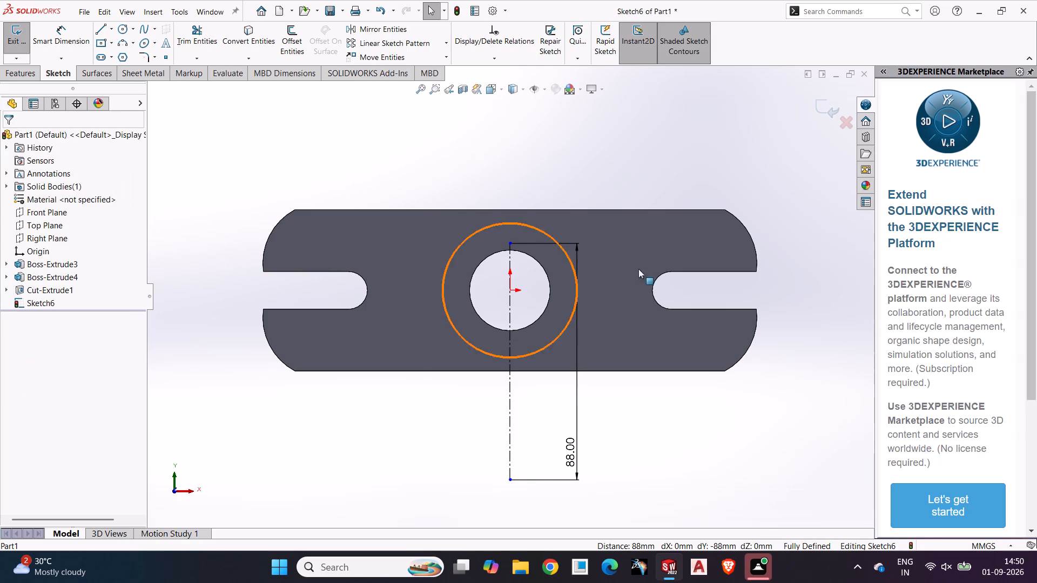
Draw a horizontal centerline about 235 mm long through the origin, extending past both slotted ends of the plate.
{"action": "left_click", "coordinate": [107, 28]}
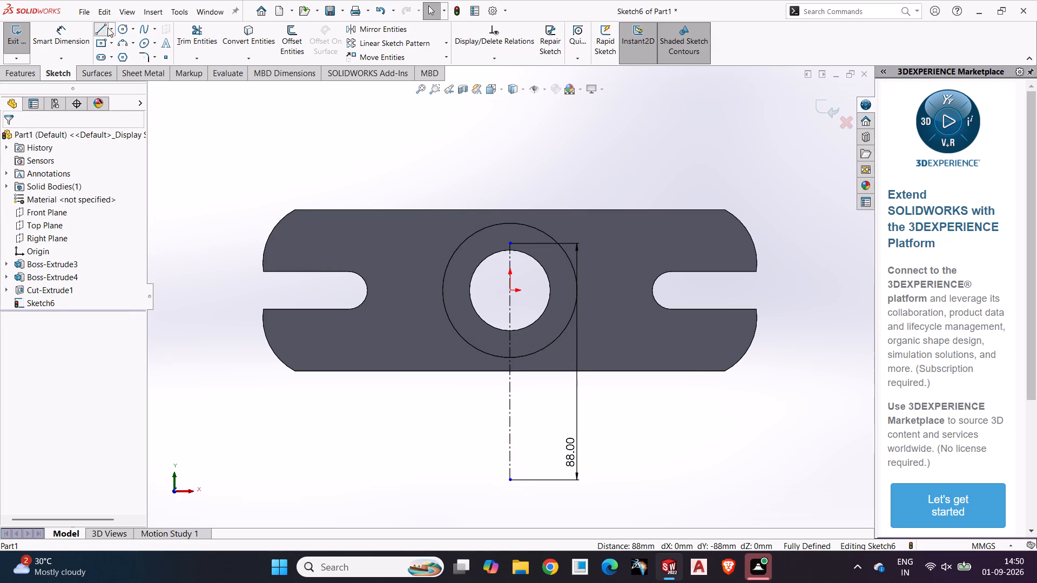
{"action": "left_click", "coordinate": [112, 28]}
{"action": "left_click", "coordinate": [111, 56]}
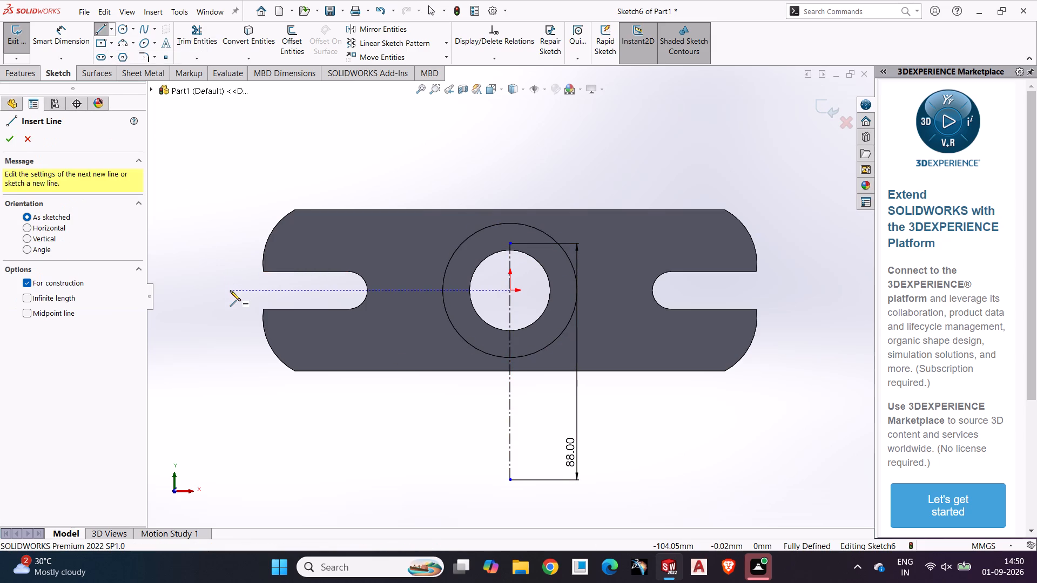
{"action": "left_click", "coordinate": [230, 290]}
{"action": "left_click", "coordinate": [863, 291]}
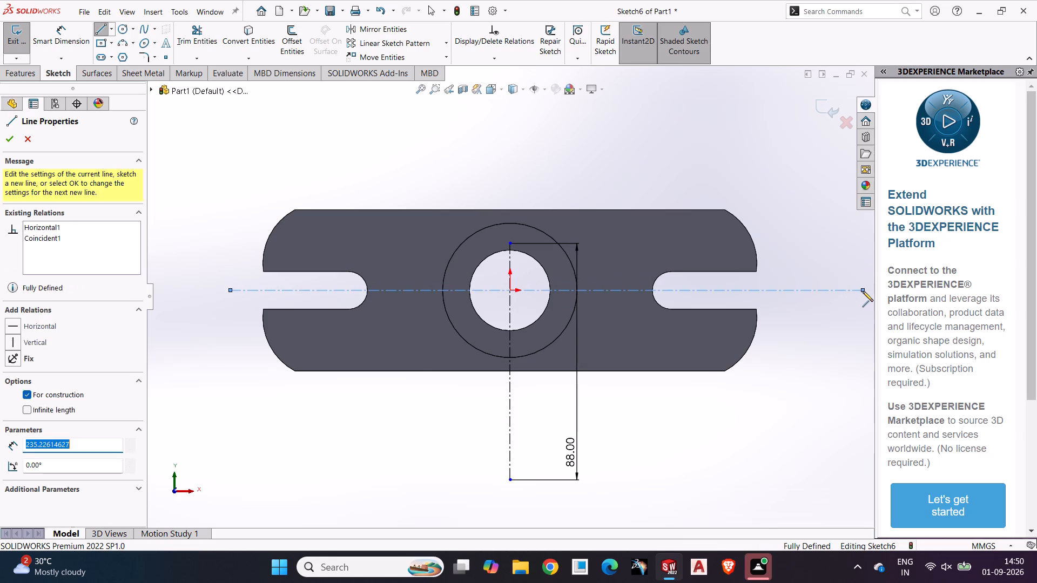
{"action": "key", "text": "Escape"}
Make the vertical centerline's two endpoints symmetric about the horizontal centerline.
{"action": "left_click", "coordinate": [490, 59]}
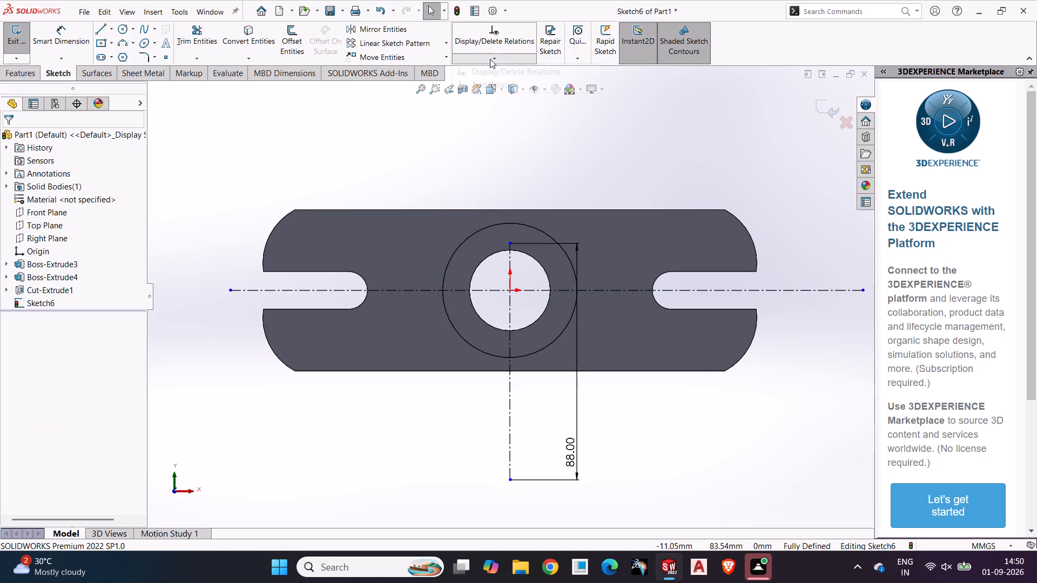
{"action": "left_click", "coordinate": [491, 86]}
{"action": "left_click", "coordinate": [508, 245]}
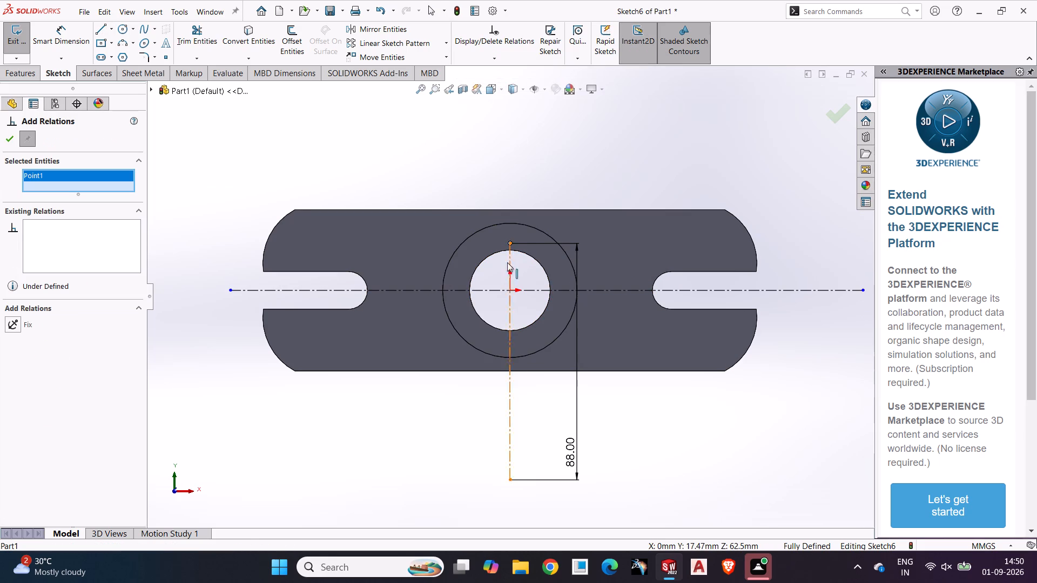
{"action": "left_click", "coordinate": [513, 480]}
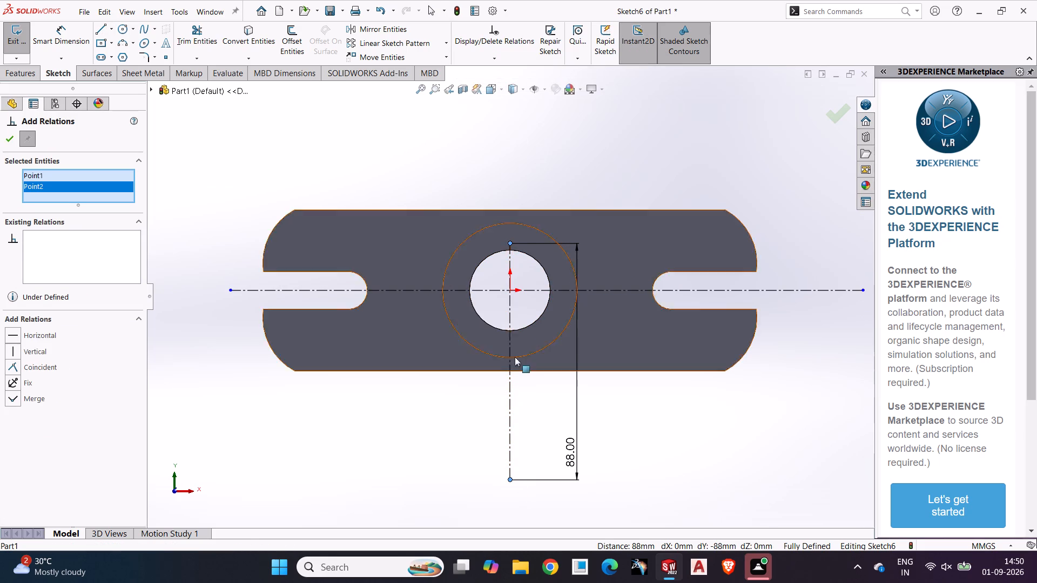
{"action": "left_click", "coordinate": [536, 291]}
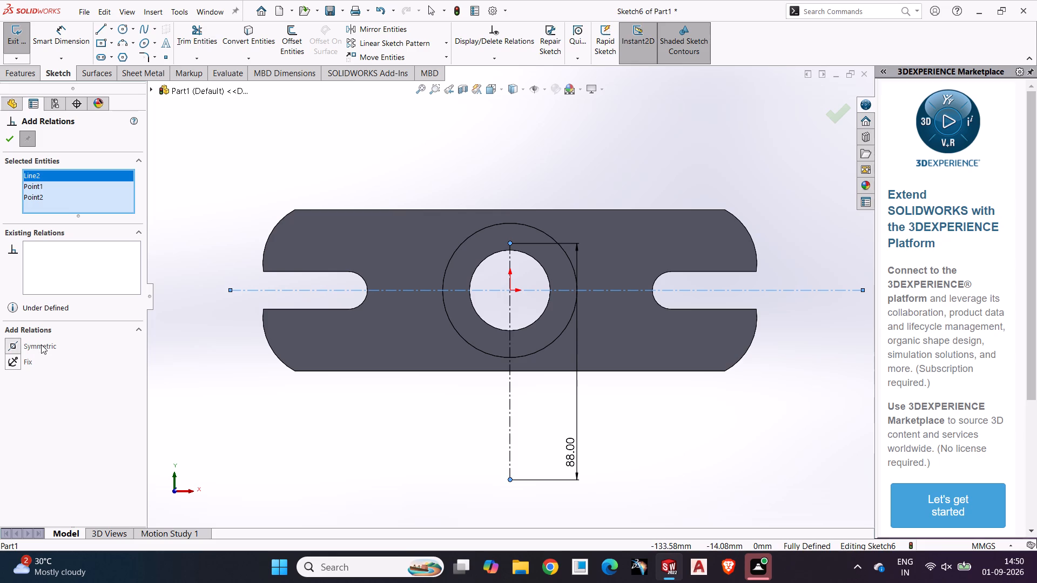
{"action": "left_click", "coordinate": [41, 344]}
{"action": "left_click", "coordinate": [15, 139]}
{"action": "left_click", "coordinate": [236, 129]}
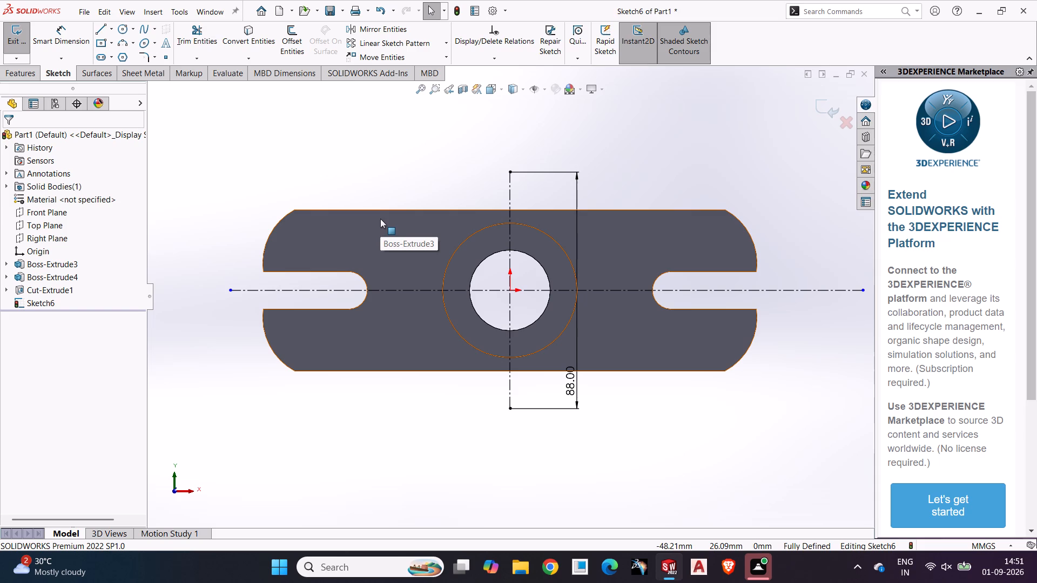
{"action": "left_click", "coordinate": [422, 166]}
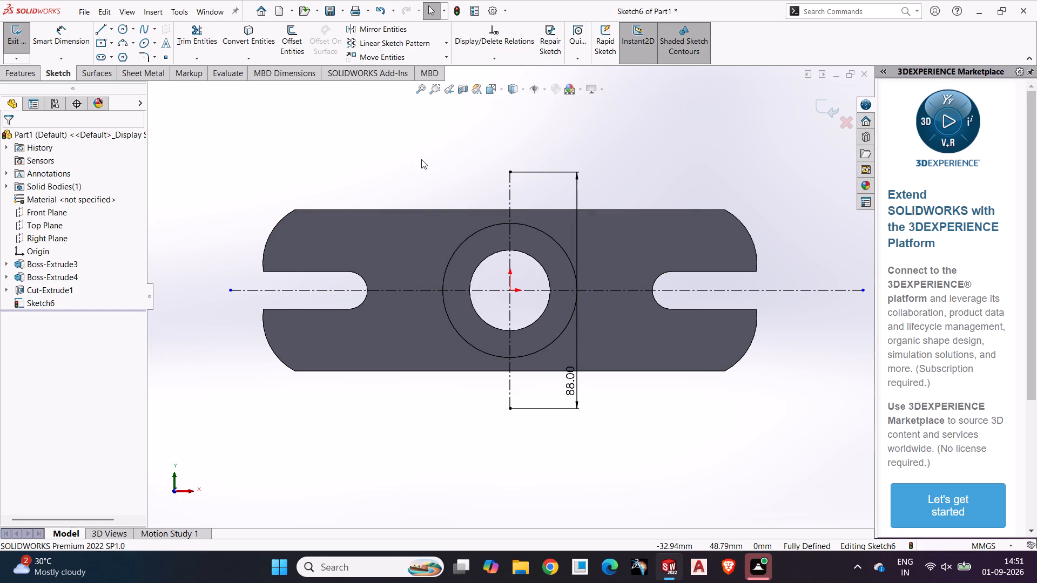
Draw a solid vertical line about 33 mm long on the vertical centerline, crossing the origin.
{"action": "left_click", "coordinate": [105, 30]}
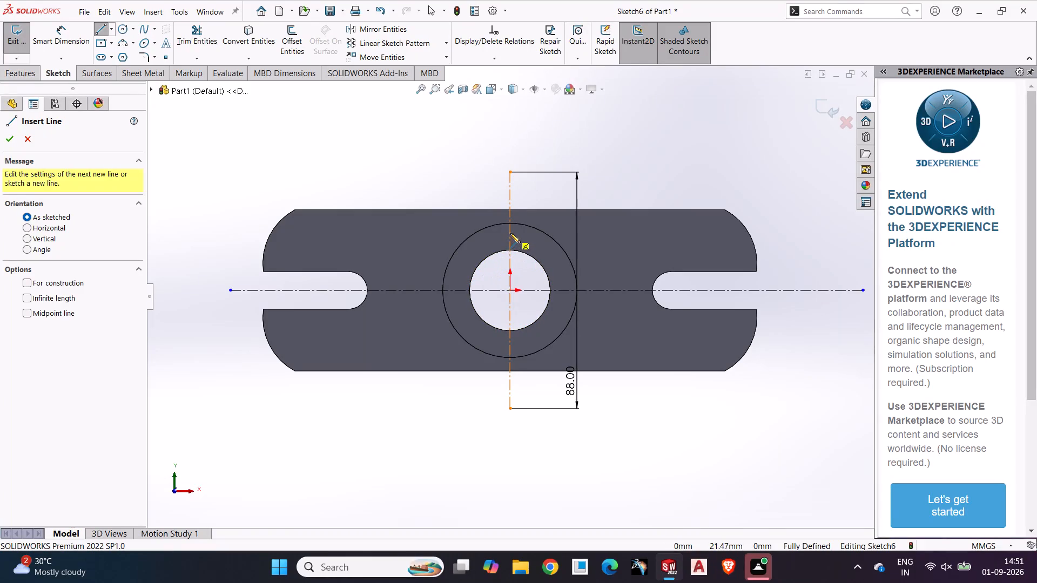
{"action": "left_click", "coordinate": [510, 233]}
{"action": "left_click", "coordinate": [511, 320]}
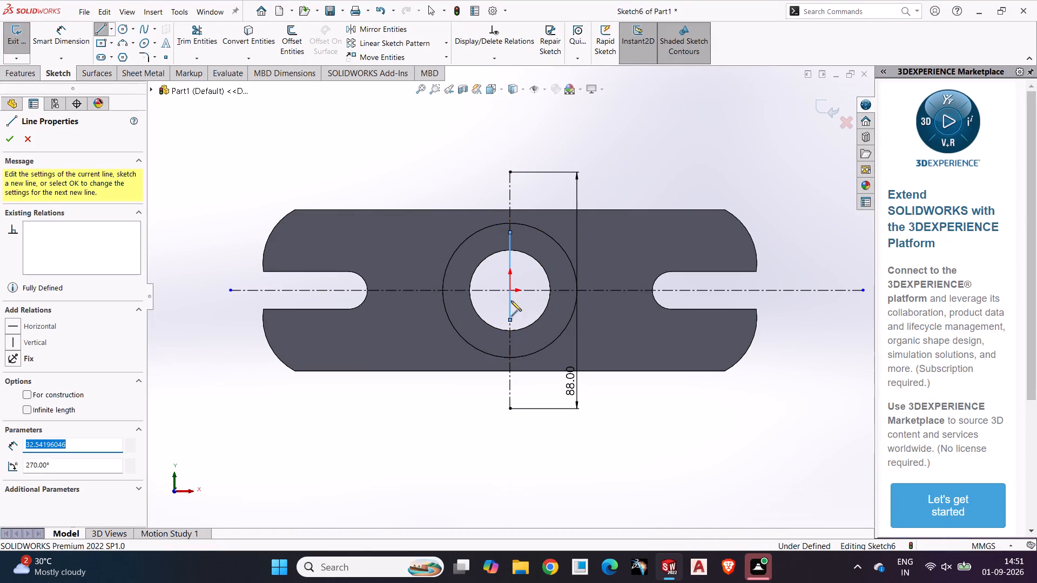
Dimension the solid vertical line's length as 50 mm.
{"action": "left_click_drag", "start_coordinate": [71, 31], "coordinate": [71, 39]}
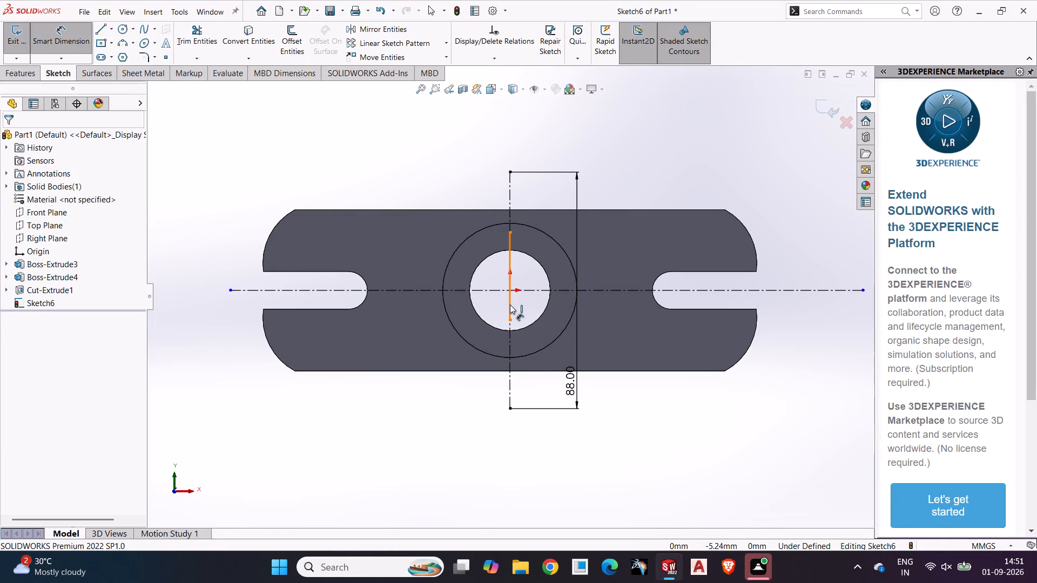
{"action": "left_click", "coordinate": [510, 304]}
{"action": "left_click", "coordinate": [211, 262]}
{"action": "type", "text": "50"}
{"action": "key", "text": "Return"}
{"action": "left_click", "coordinate": [287, 141]}
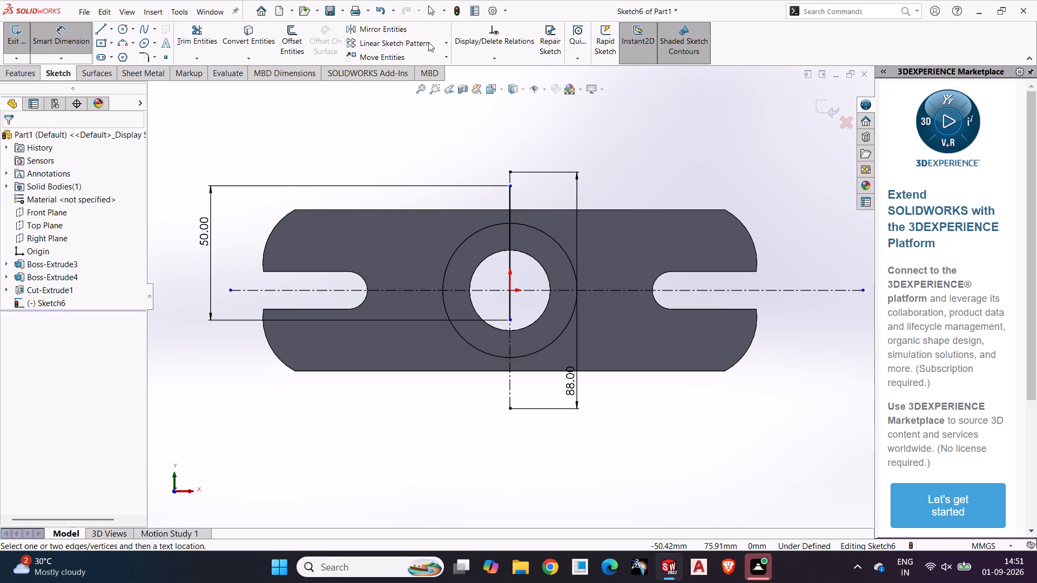
Make the solid vertical line's two endpoints symmetric about the horizontal centerline.
{"action": "left_click", "coordinate": [479, 62]}
{"action": "left_click", "coordinate": [475, 81]}
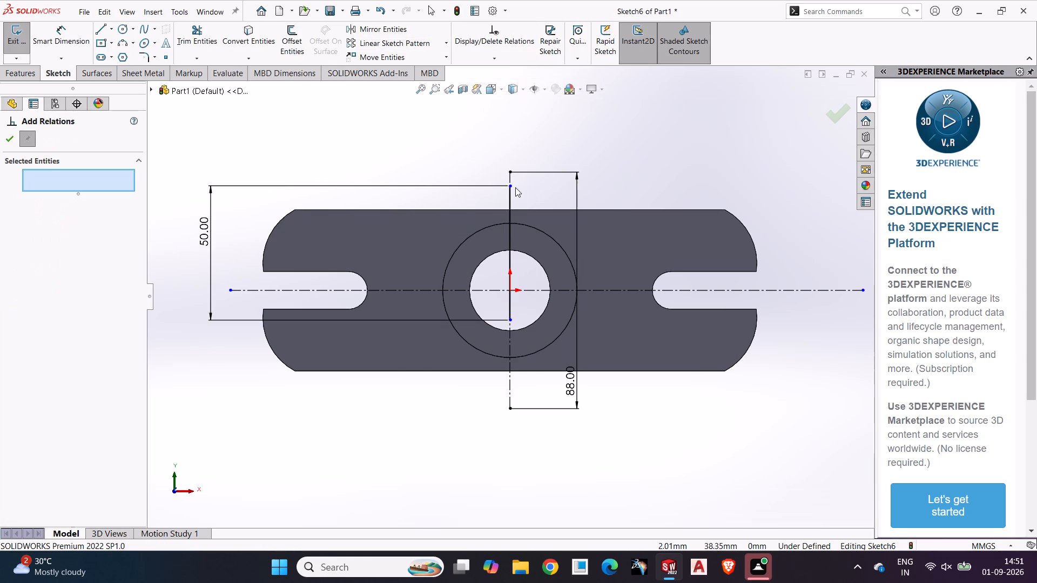
{"action": "left_click", "coordinate": [511, 186]}
{"action": "left_click", "coordinate": [510, 320]}
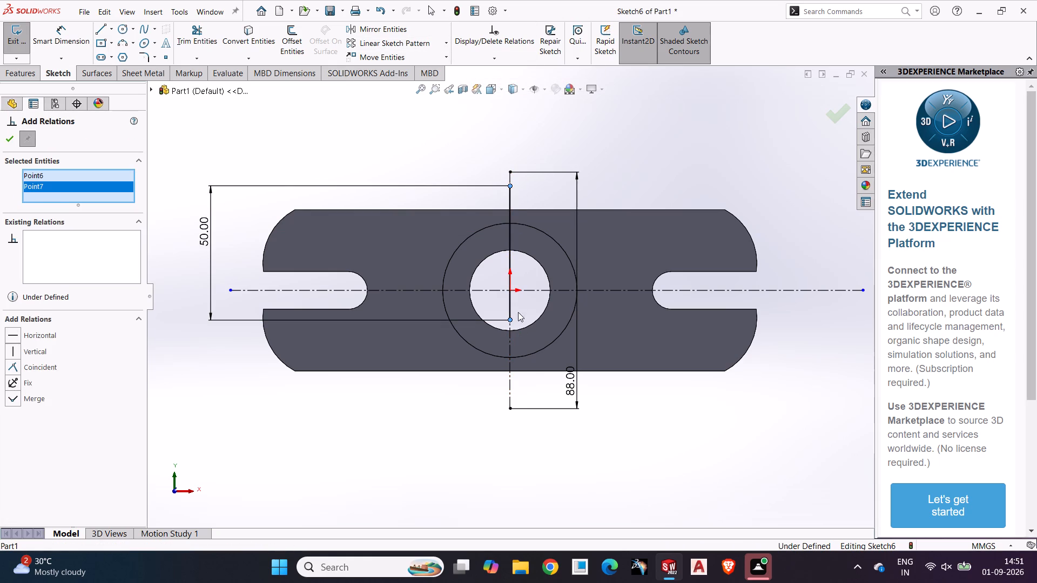
{"action": "left_click", "coordinate": [537, 291]}
{"action": "left_click", "coordinate": [39, 345]}
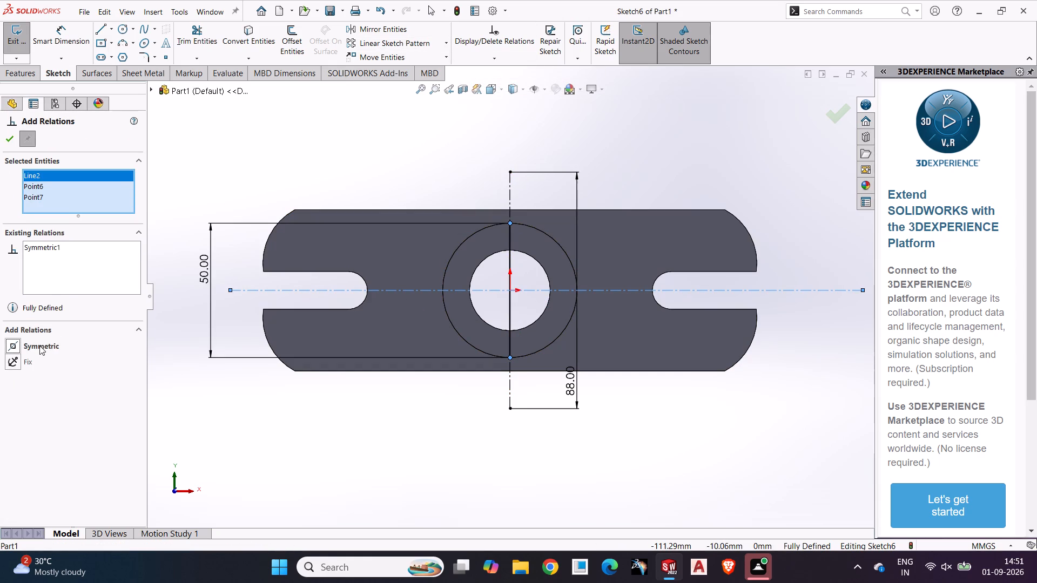
{"action": "left_click", "coordinate": [9, 139]}
{"action": "left_click", "coordinate": [351, 121]}
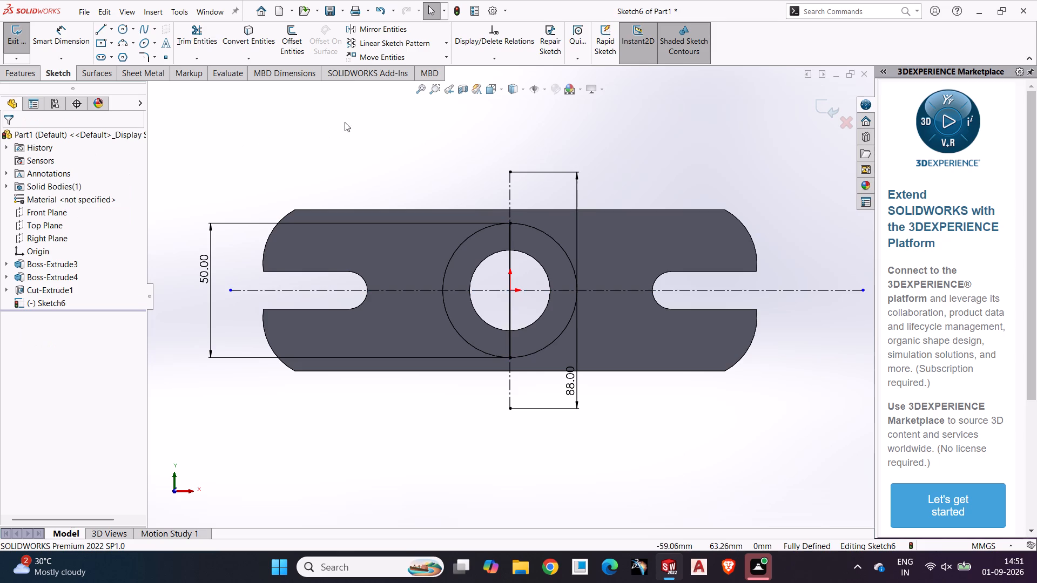
Offset the solid vertical line 5 mm toward the left-hand slot, with a driving dimension added.
{"action": "left_click", "coordinate": [285, 32]}
{"action": "left_click", "coordinate": [509, 247]}
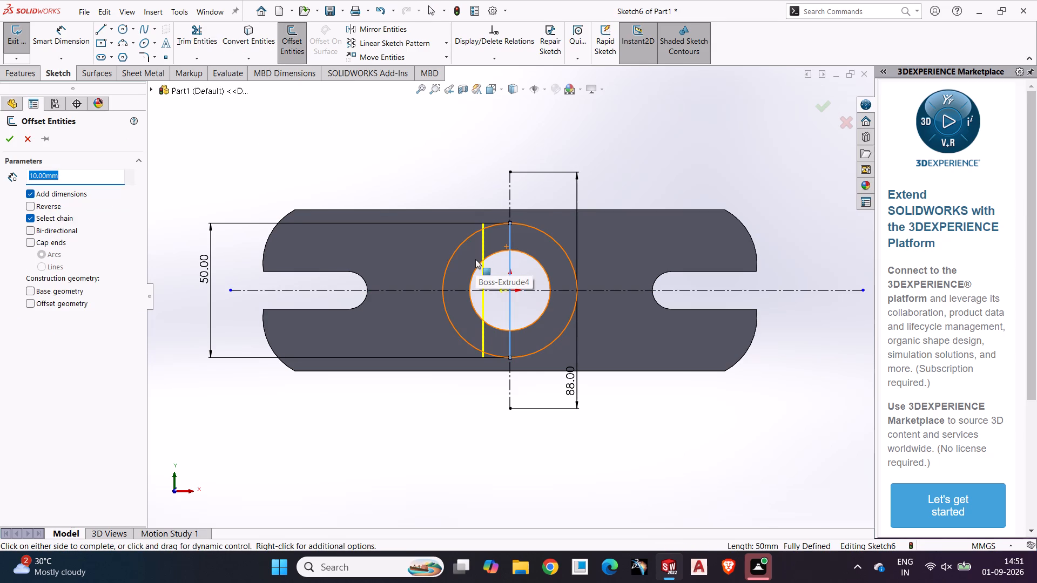
{"action": "key", "text": "5"}
{"action": "key", "text": "Return"}
{"action": "key", "text": "period"}
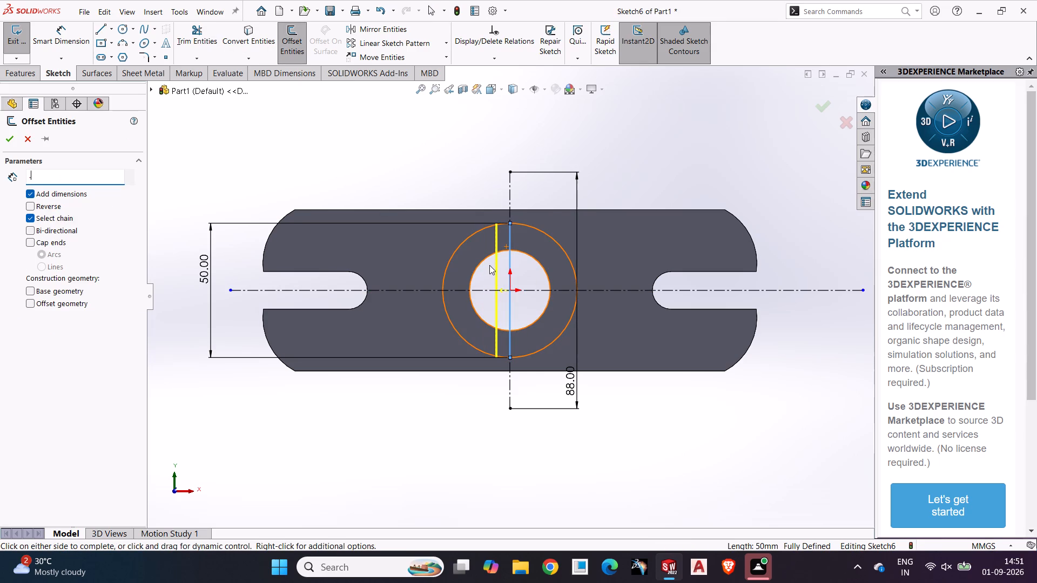
{"action": "key", "text": "BackSpace"}
{"action": "key", "text": "5"}
{"action": "key", "text": "Return"}
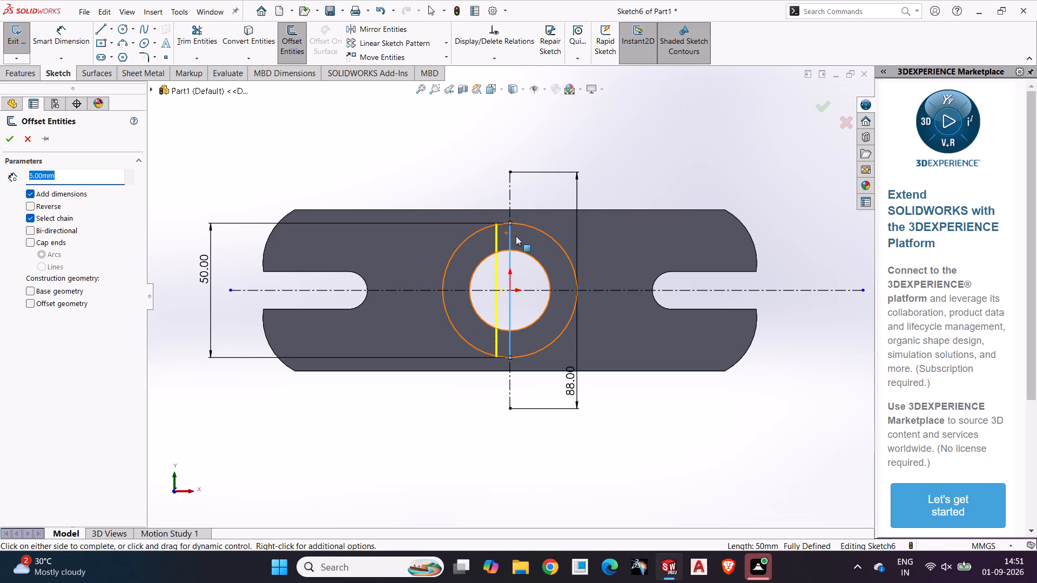
{"action": "left_click", "coordinate": [6, 138]}
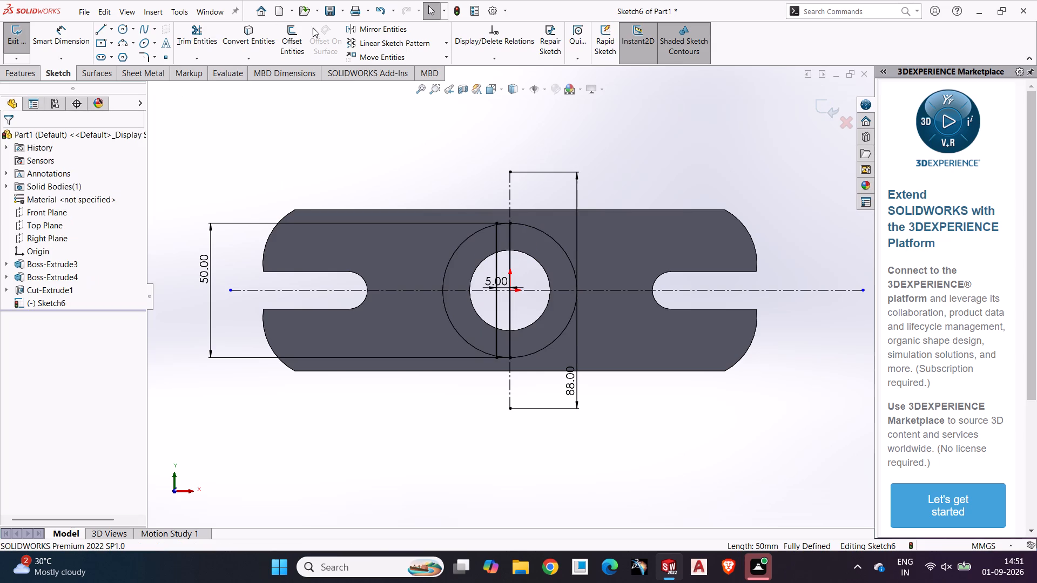
Offset the solid vertical line 5 mm toward the right-hand slot.
{"action": "left_click", "coordinate": [284, 43]}
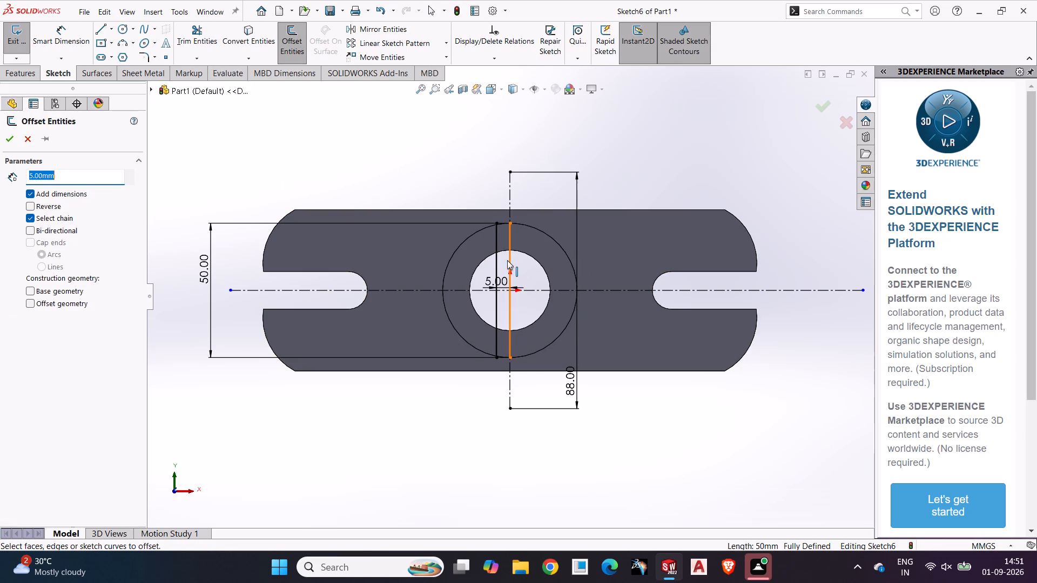
{"action": "left_click_drag", "start_coordinate": [507, 262], "coordinate": [526, 268]}
{"action": "left_click", "coordinate": [528, 270]}
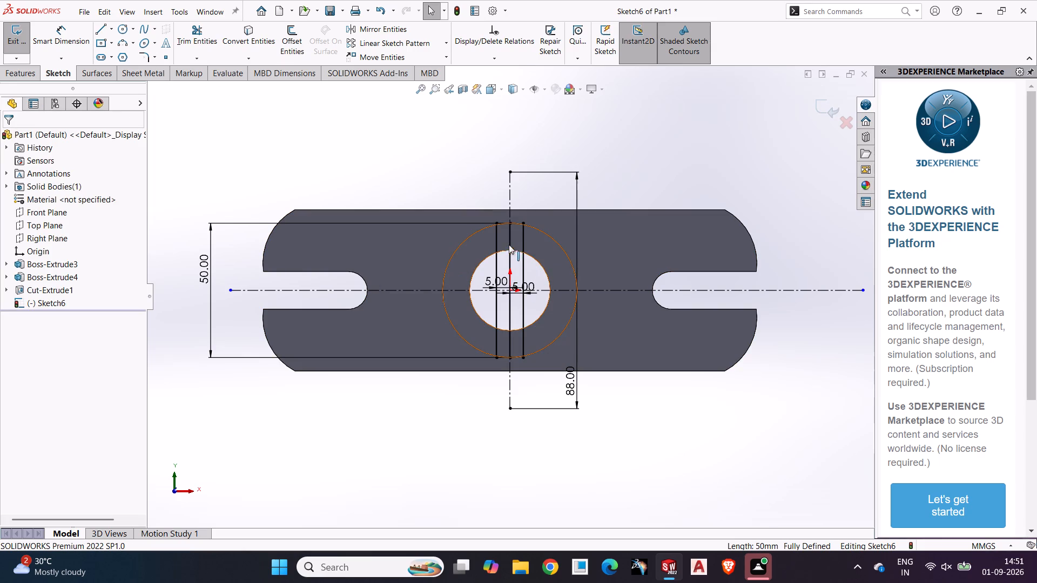
Draw two 10 mm horizontal lines joining the offset lines' ends, one at the boss circle's bottom and one at its top.
{"action": "scroll", "coordinate": [505, 280], "scroll_direction": "down", "scroll_amount": 1}
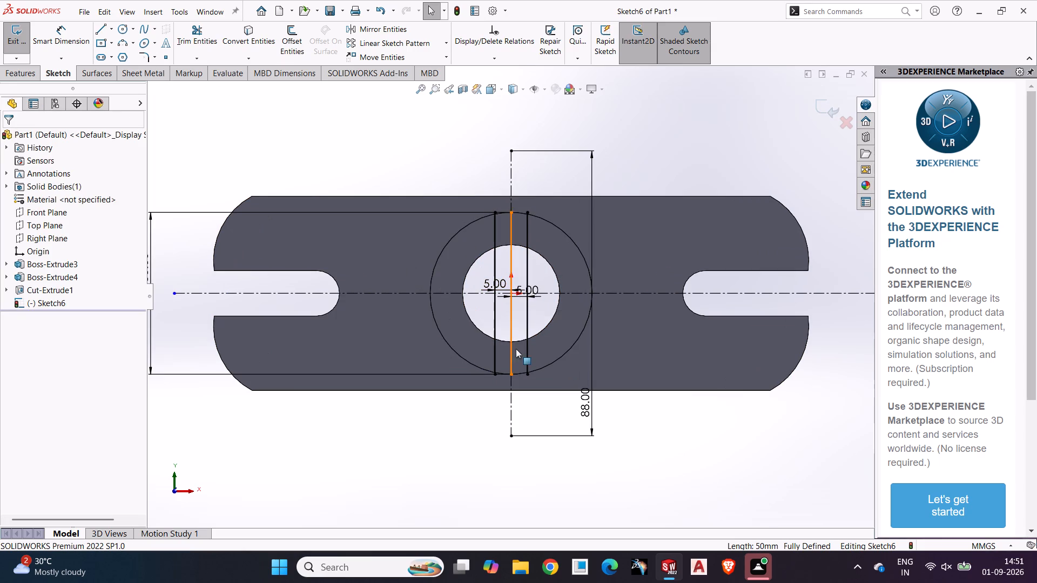
{"action": "left_click", "coordinate": [102, 23]}
{"action": "scroll", "coordinate": [539, 382], "scroll_direction": "down", "scroll_amount": 3}
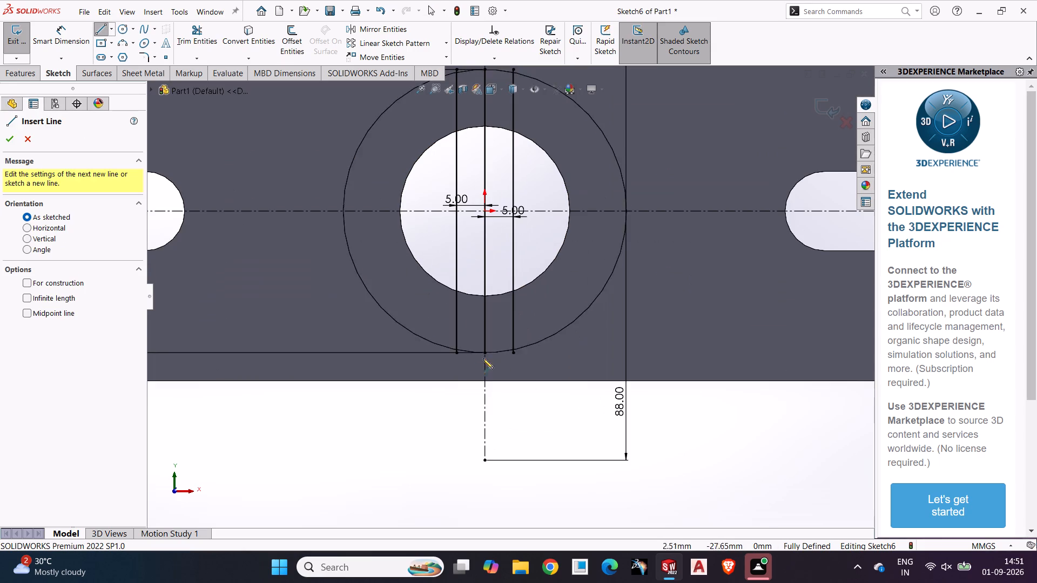
{"action": "left_click", "coordinate": [457, 351]}
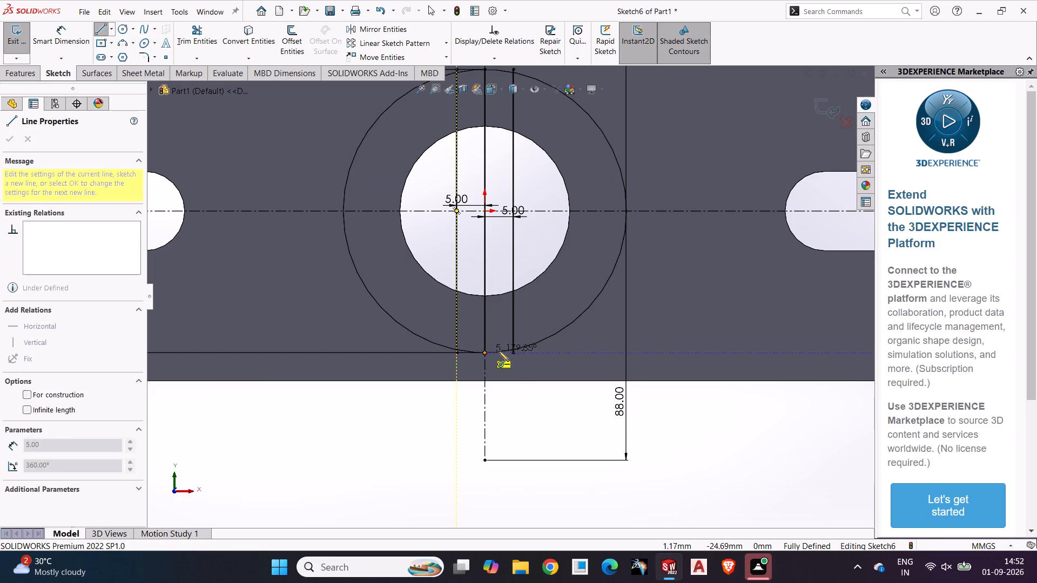
{"action": "left_click", "coordinate": [514, 354]}
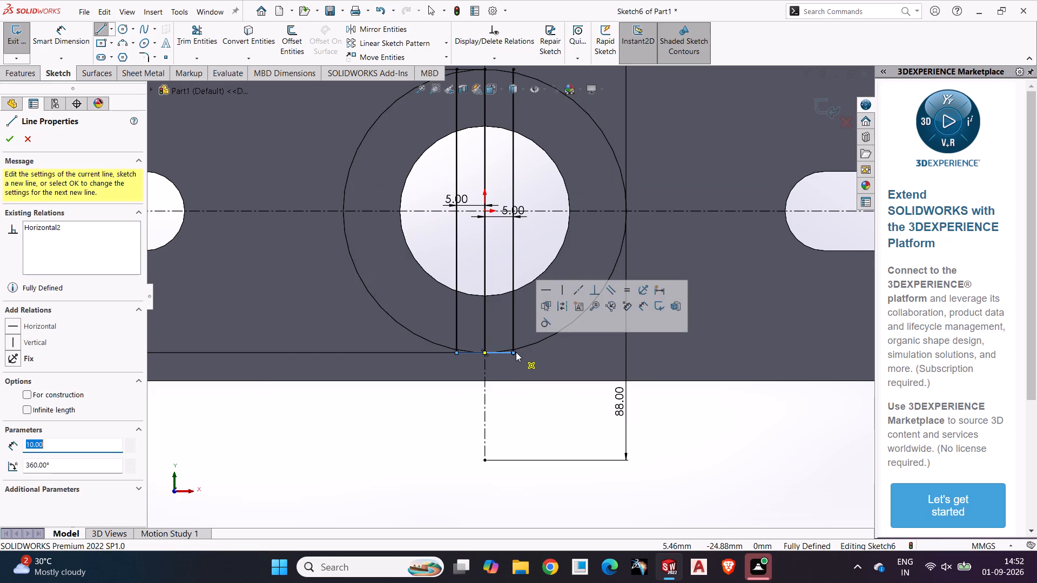
{"action": "scroll", "coordinate": [493, 187], "scroll_direction": "up", "scroll_amount": 1}
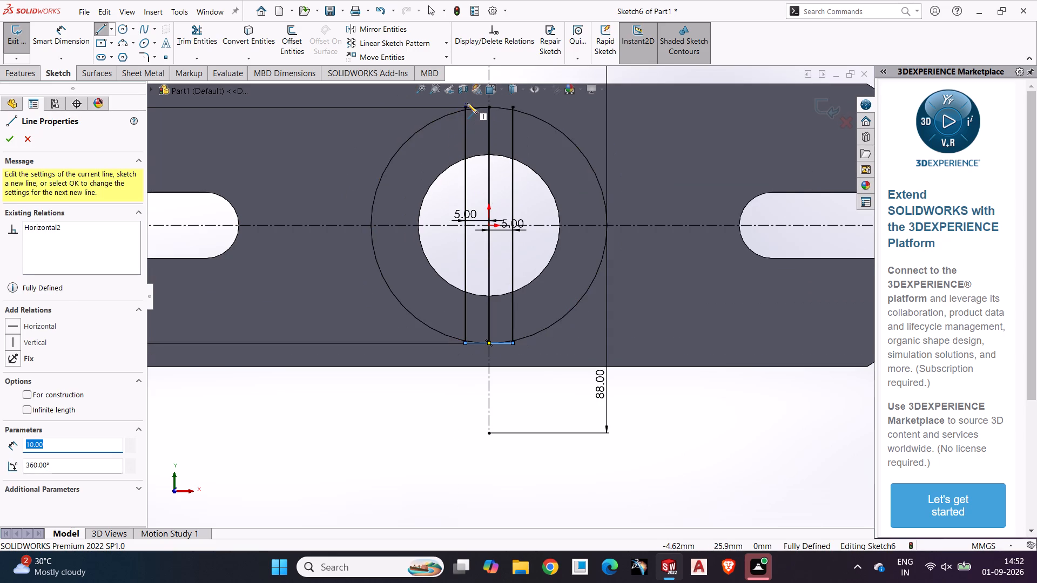
{"action": "left_click", "coordinate": [466, 106]}
{"action": "left_click", "coordinate": [513, 107]}
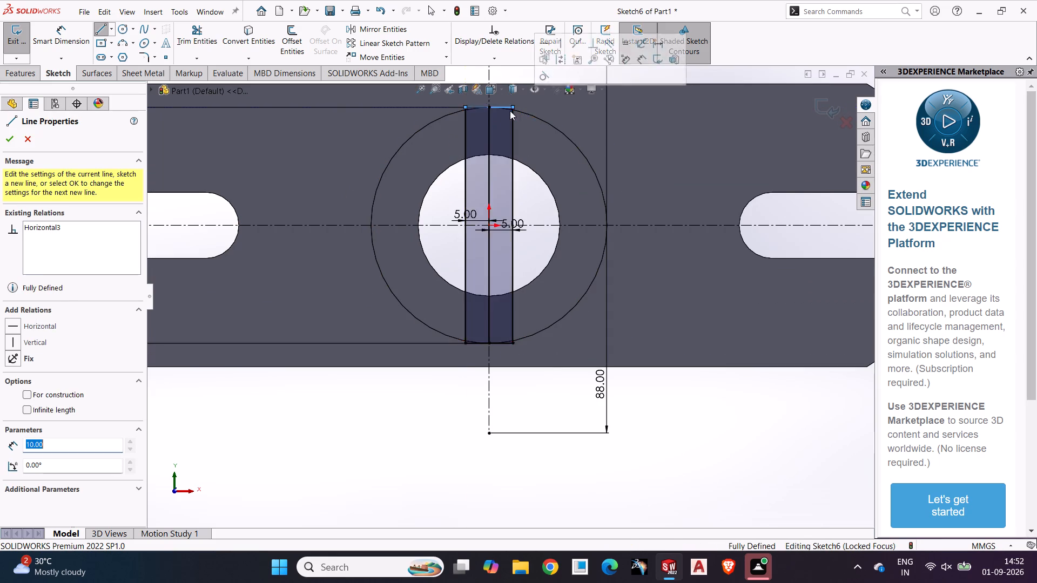
Trim away all three solid vertical lines, leaving only the two short horizontal lines and the centerlines.
{"action": "scroll", "coordinate": [492, 150], "scroll_direction": "up", "scroll_amount": 2}
{"action": "scroll", "coordinate": [498, 178], "scroll_direction": "down", "scroll_amount": 2}
{"action": "left_click", "coordinate": [199, 34]}
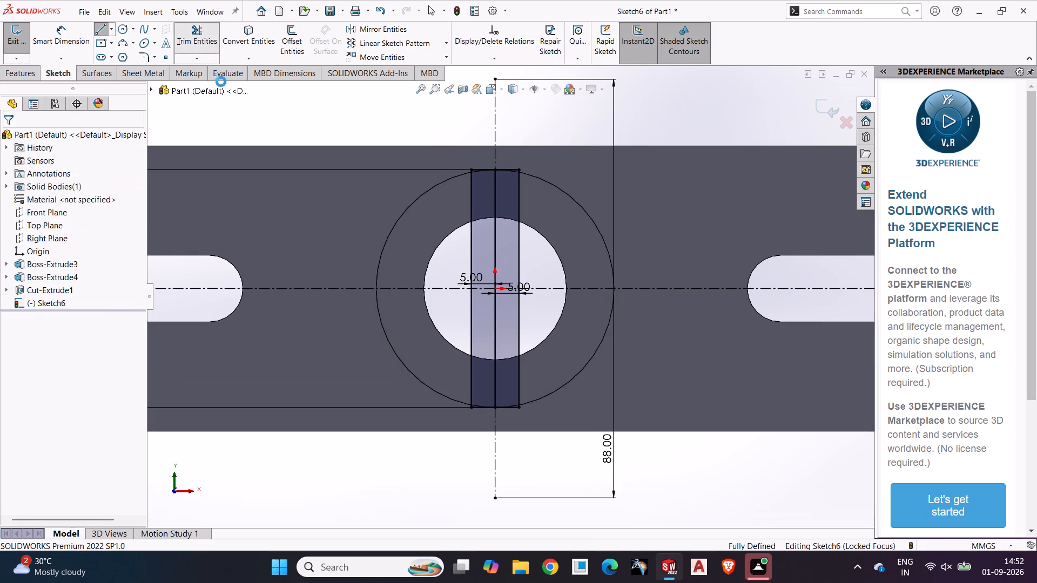
{"action": "left_click", "coordinate": [474, 254]}
{"action": "left_click", "coordinate": [493, 223]}
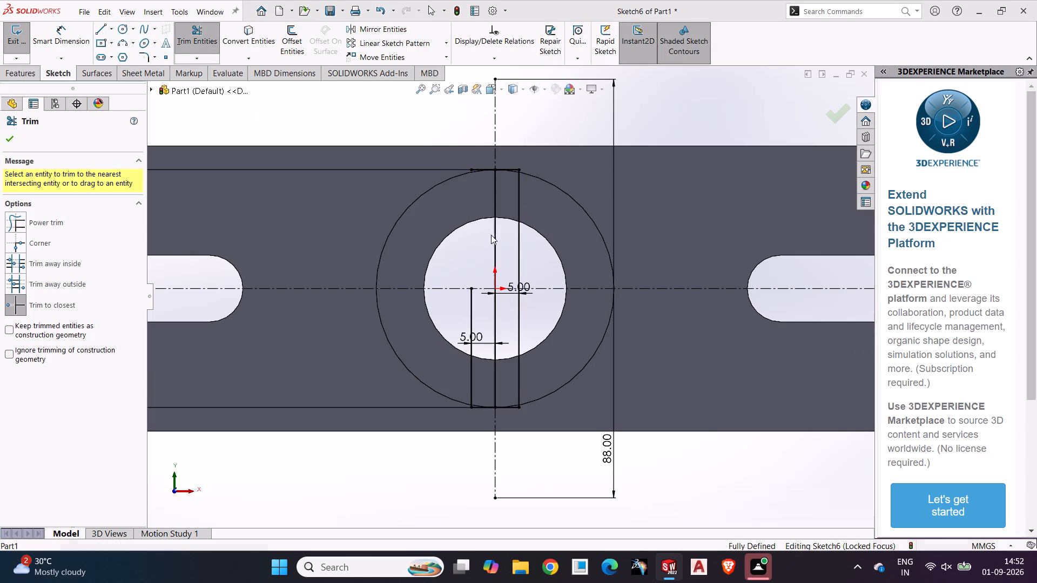
{"action": "left_click", "coordinate": [557, 291]}
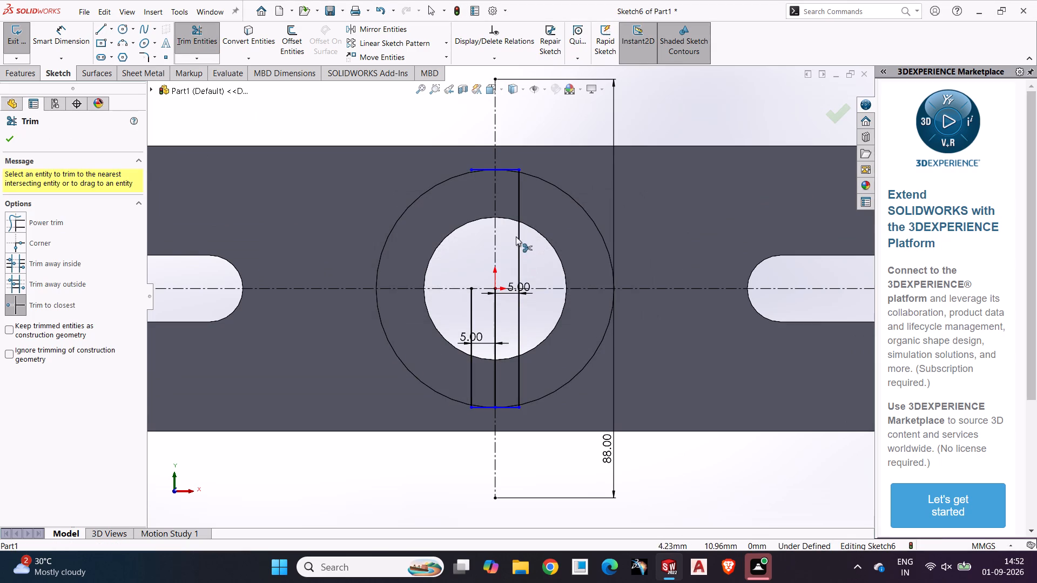
{"action": "left_click", "coordinate": [523, 238]}
{"action": "left_click", "coordinate": [521, 232]}
{"action": "left_click", "coordinate": [517, 320]}
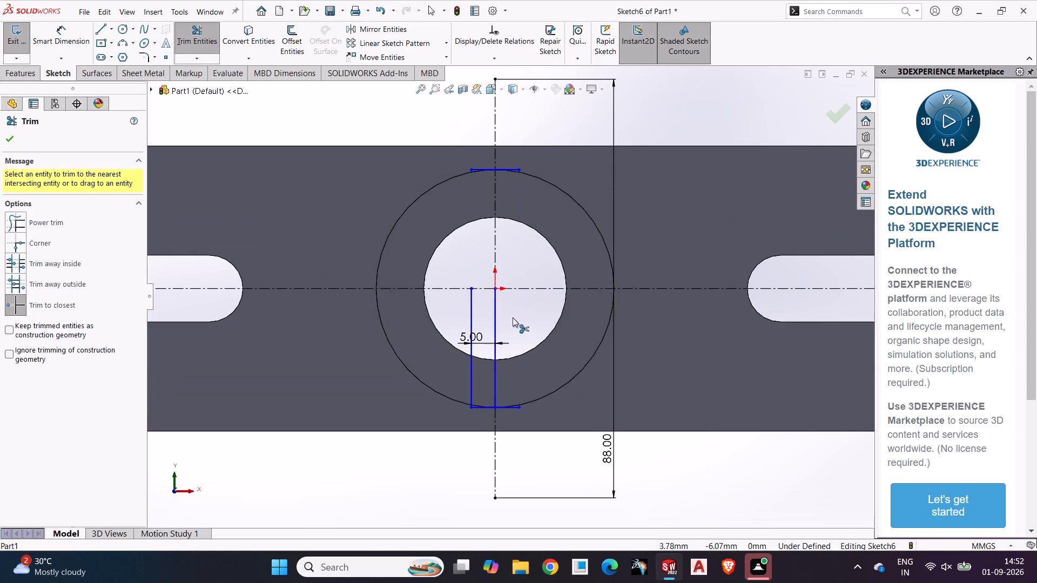
{"action": "left_click", "coordinate": [495, 309]}
{"action": "left_click", "coordinate": [469, 306]}
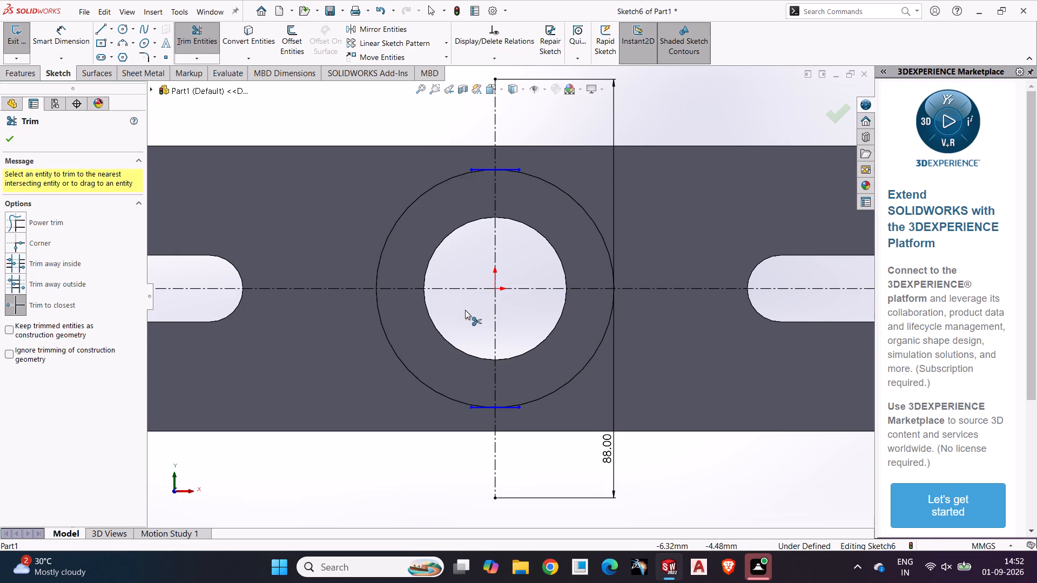
{"action": "scroll", "coordinate": [462, 309], "scroll_direction": "up", "scroll_amount": 2}
{"action": "scroll", "coordinate": [447, 323], "scroll_direction": "down", "scroll_amount": 1}
{"action": "left_click", "coordinate": [250, 479]}
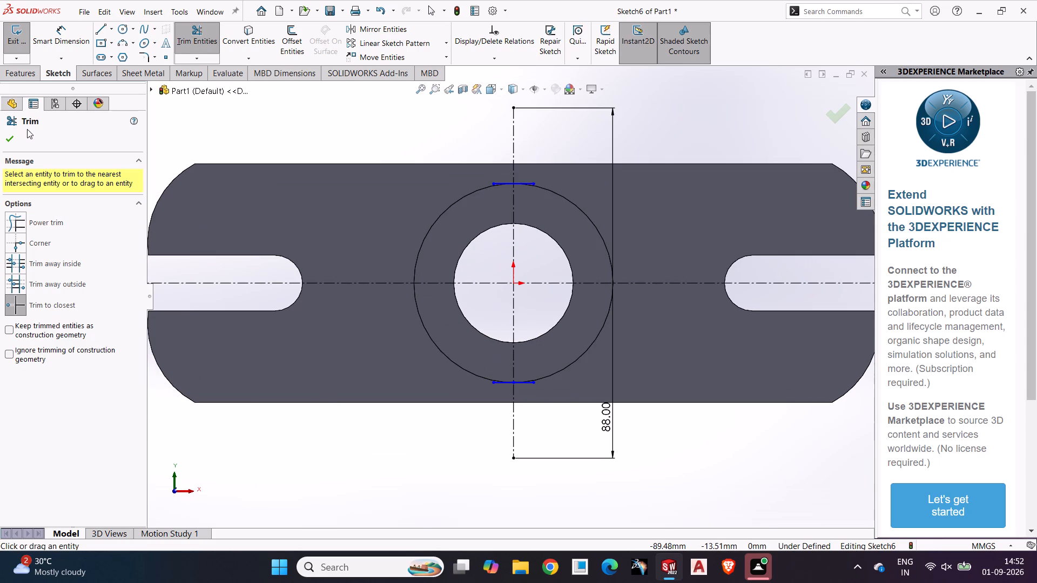
{"action": "left_click", "coordinate": [10, 137]}
{"action": "left_click", "coordinate": [273, 144]}
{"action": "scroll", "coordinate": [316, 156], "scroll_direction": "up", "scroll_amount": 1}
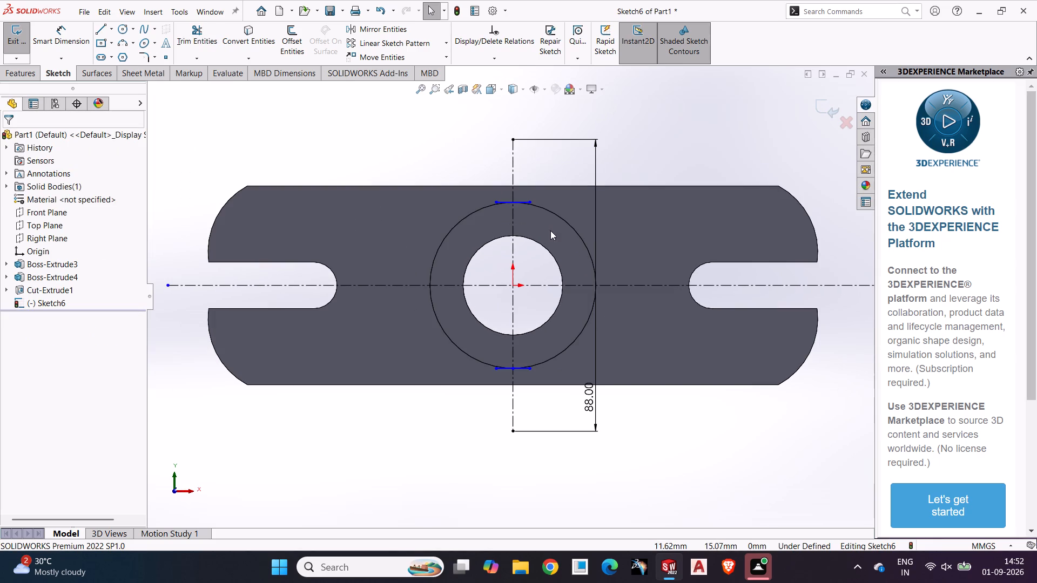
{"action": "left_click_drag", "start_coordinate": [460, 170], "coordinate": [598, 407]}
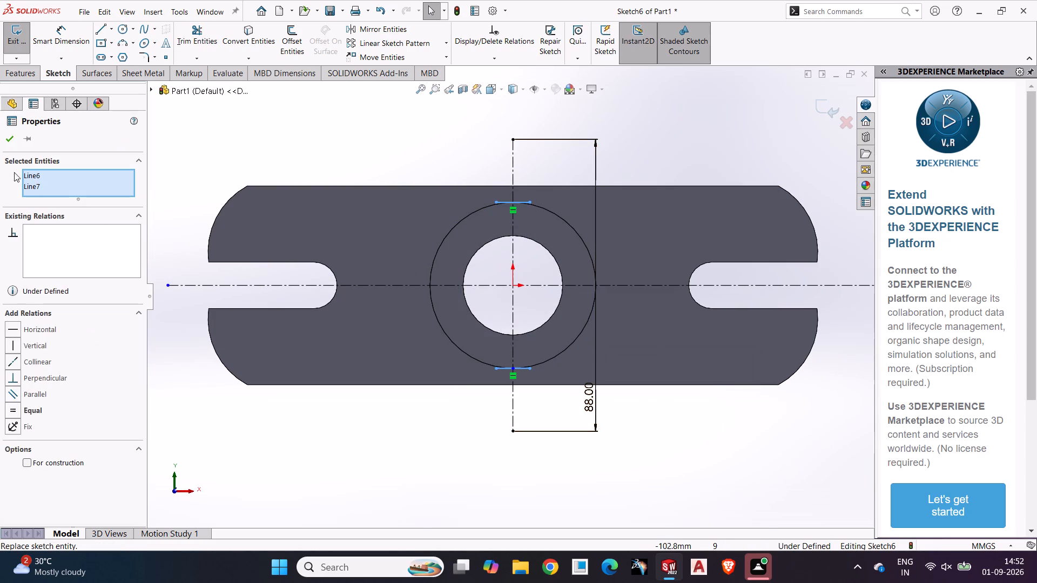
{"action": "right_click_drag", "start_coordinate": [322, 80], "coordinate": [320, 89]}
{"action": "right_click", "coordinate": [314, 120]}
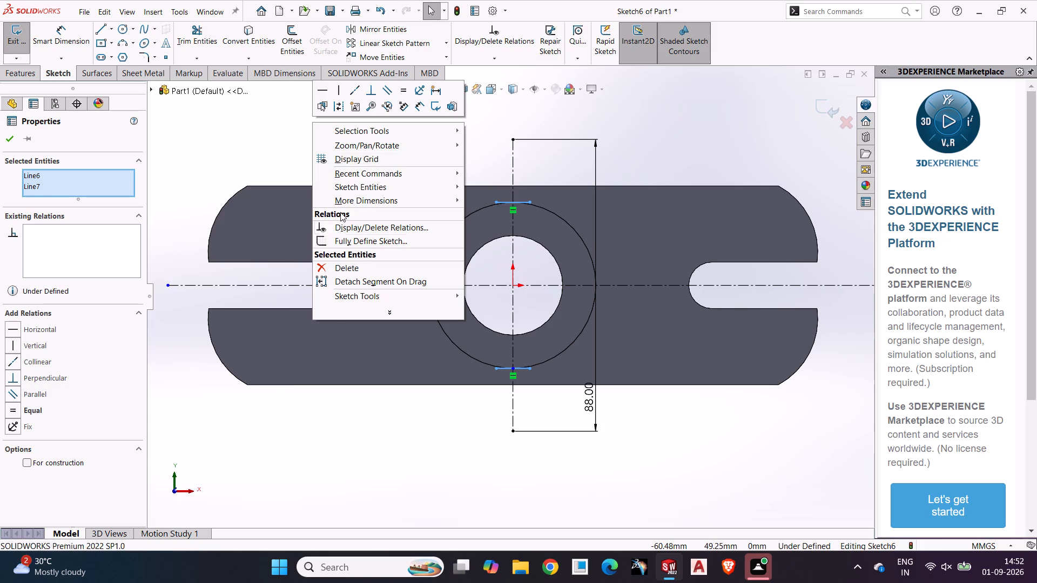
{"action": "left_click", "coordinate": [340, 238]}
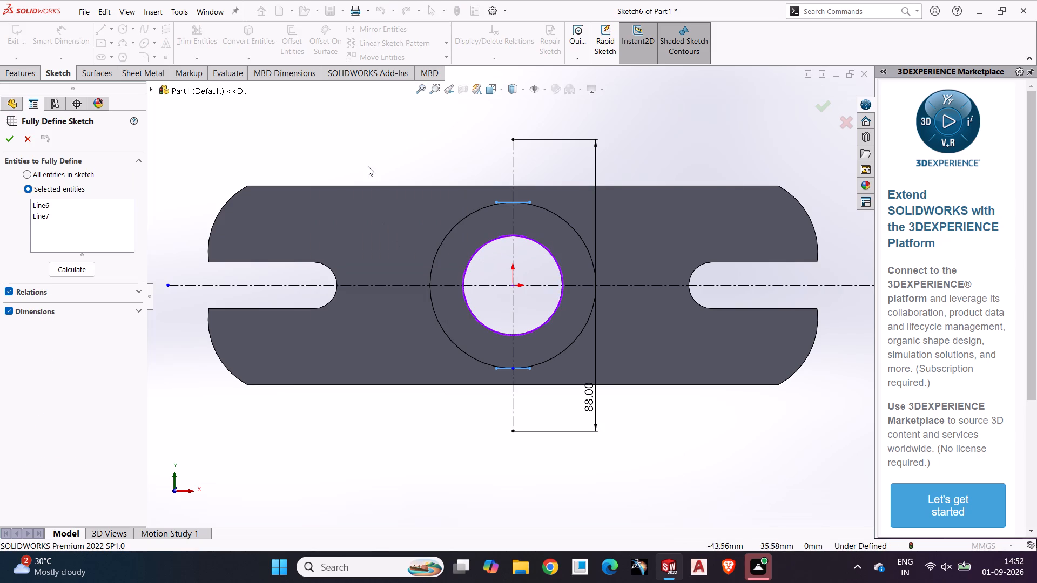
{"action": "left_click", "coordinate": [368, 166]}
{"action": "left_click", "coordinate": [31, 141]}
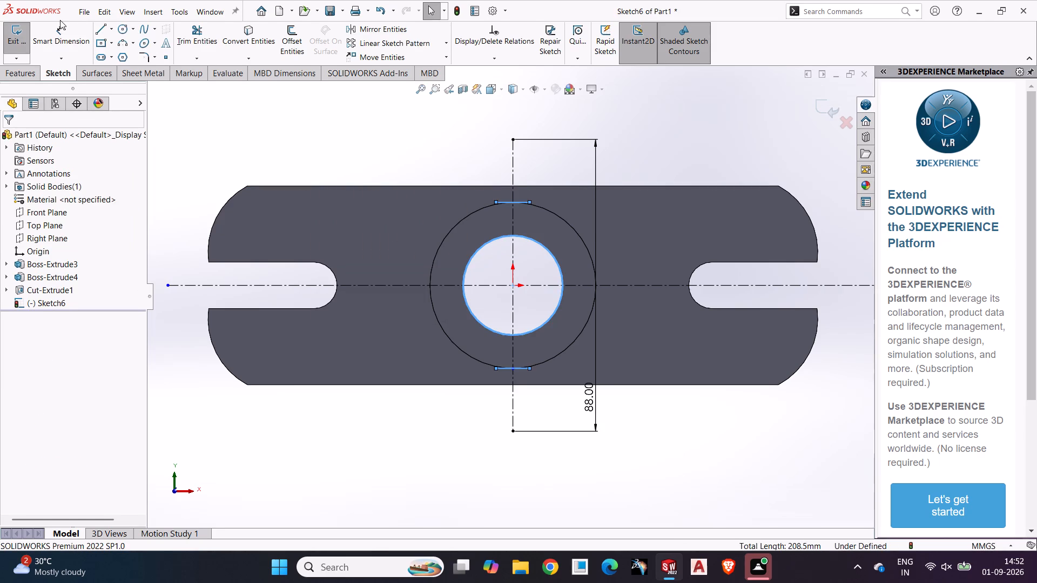
Dimension the upper short horizontal line's length as 10 mm.
{"action": "left_click", "coordinate": [60, 20]}
{"action": "left_click", "coordinate": [72, 45]}
{"action": "left_click_drag", "start_coordinate": [511, 205], "coordinate": [512, 216]}
{"action": "left_click", "coordinate": [513, 178]}
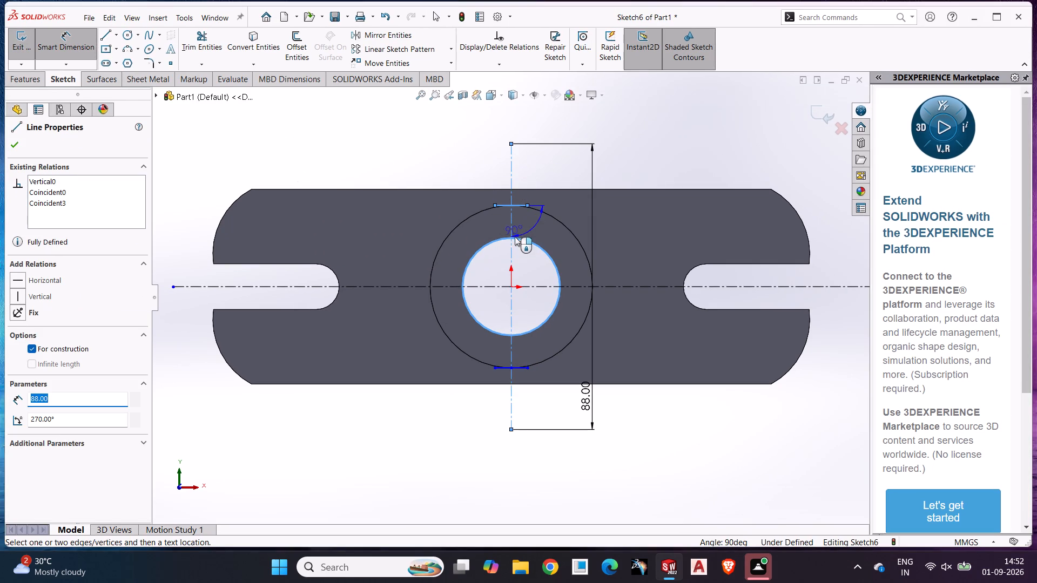
{"action": "key", "text": "Escape"}
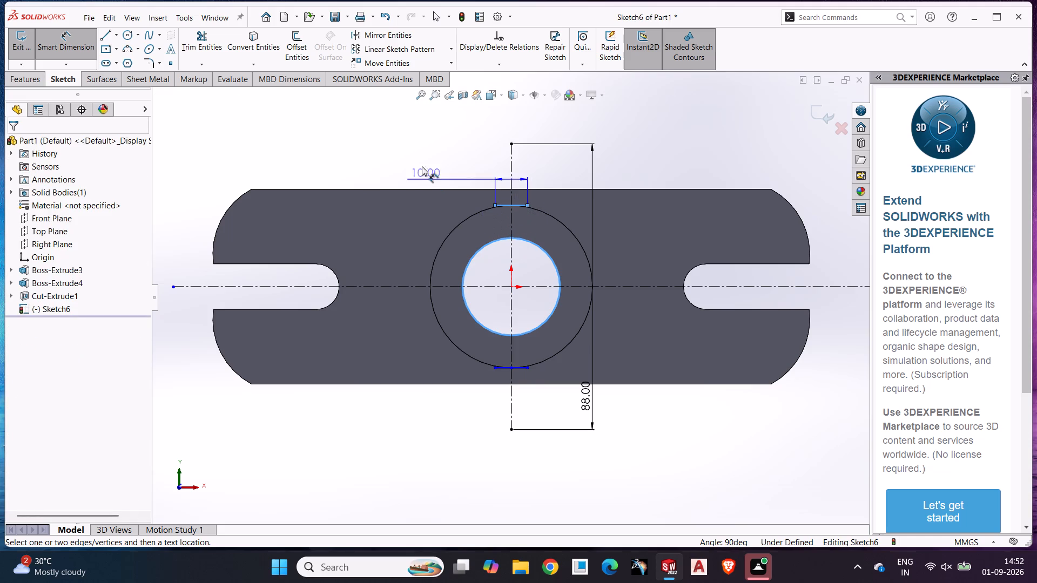
{"action": "left_click", "coordinate": [463, 165]}
{"action": "left_click", "coordinate": [415, 156]}
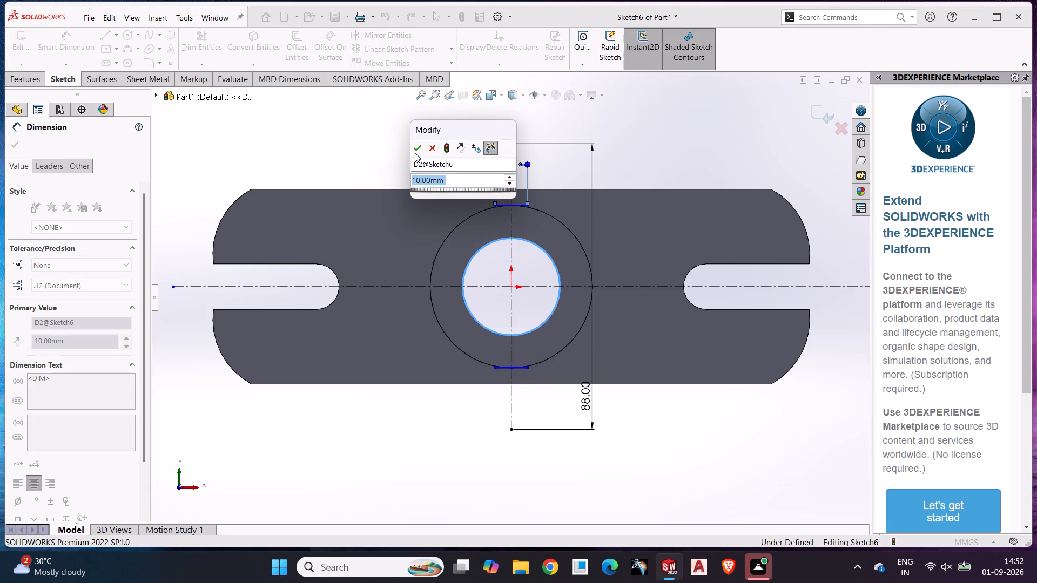
{"action": "left_click", "coordinate": [415, 152]}
{"action": "left_click", "coordinate": [735, 127]}
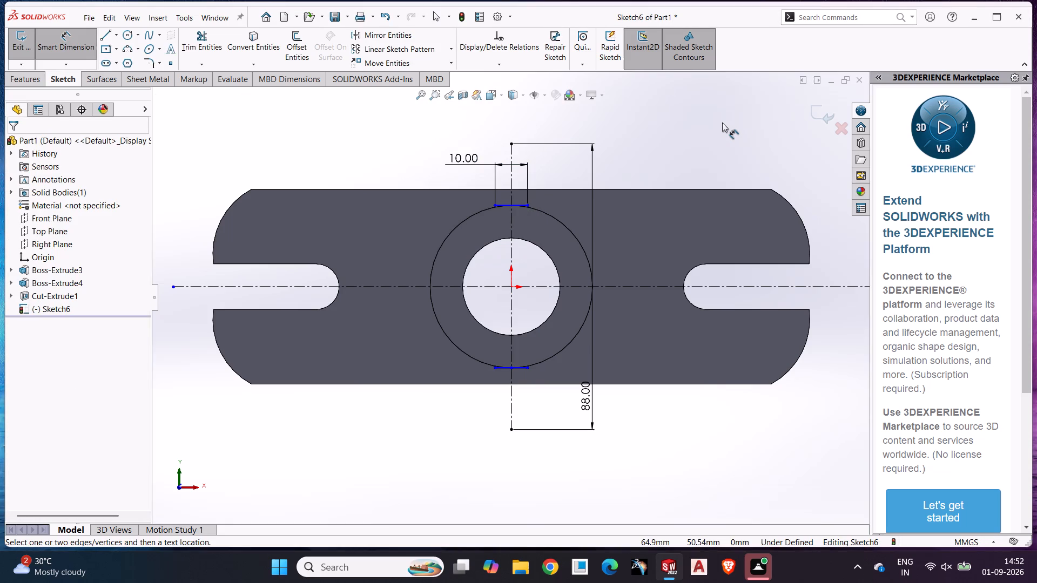
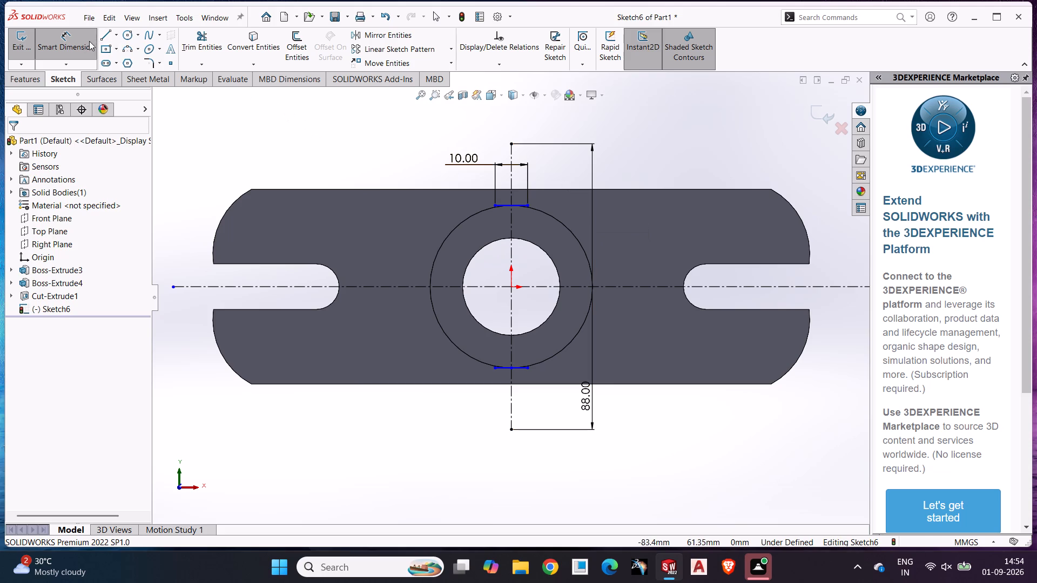
Draw two vertical lines about 15 mm long downward from the ends of the lower short horizontal line.
{"action": "left_click", "coordinate": [103, 39]}
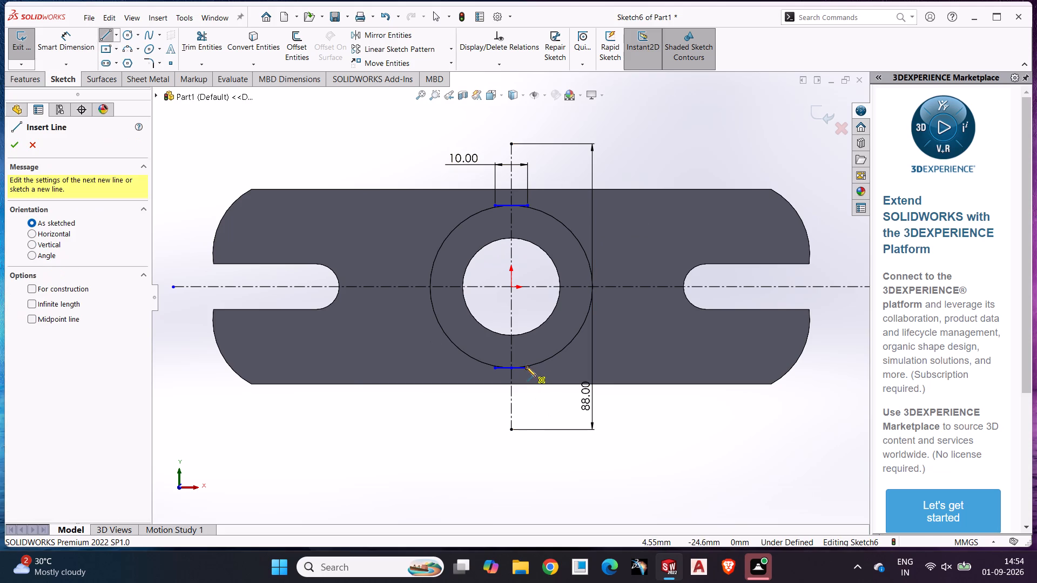
{"action": "left_click", "coordinate": [526, 367]}
{"action": "left_click", "coordinate": [528, 416]}
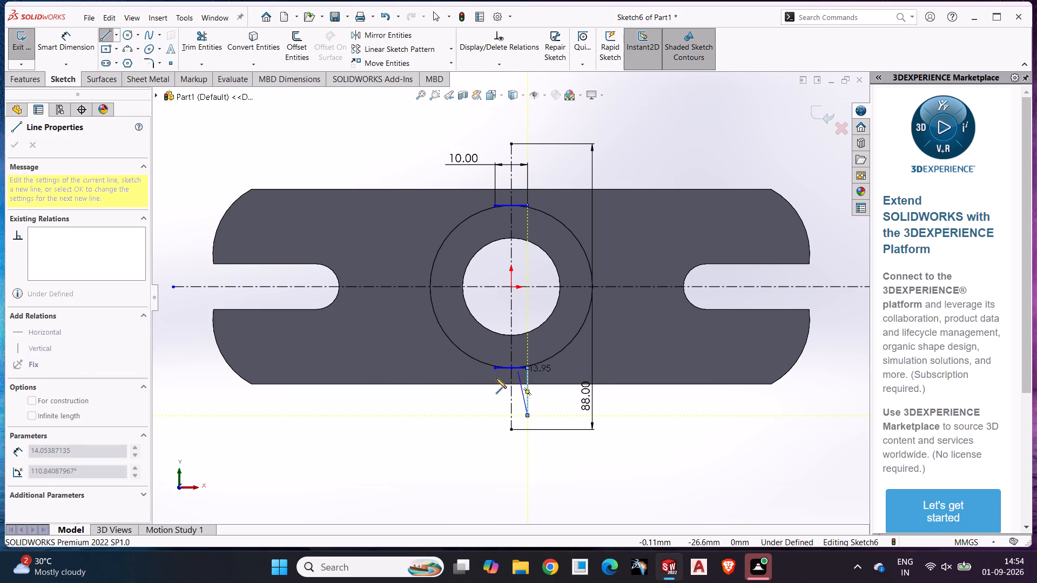
{"action": "key", "text": "Escape"}
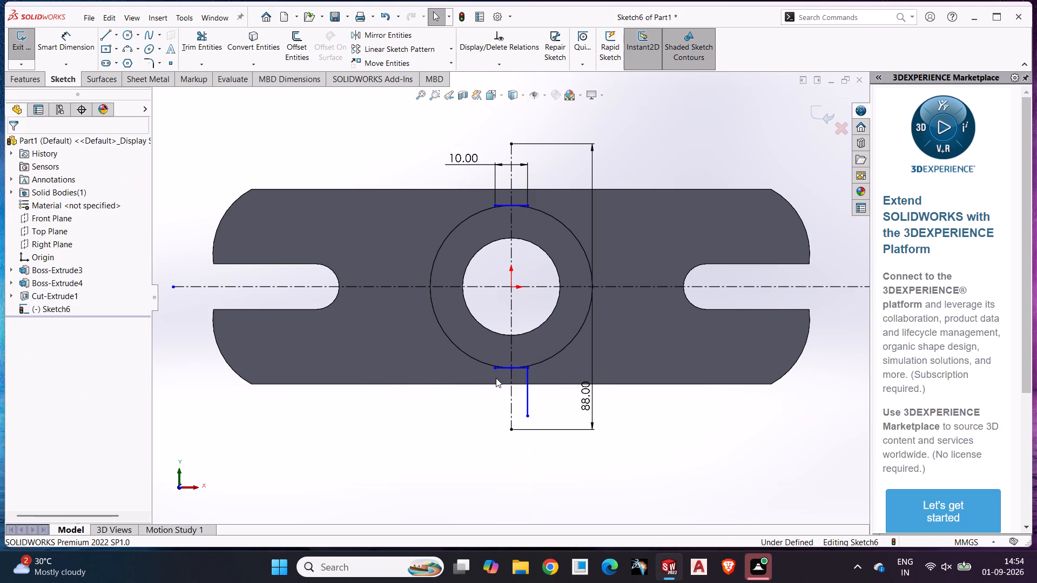
{"action": "left_click", "coordinate": [107, 29]}
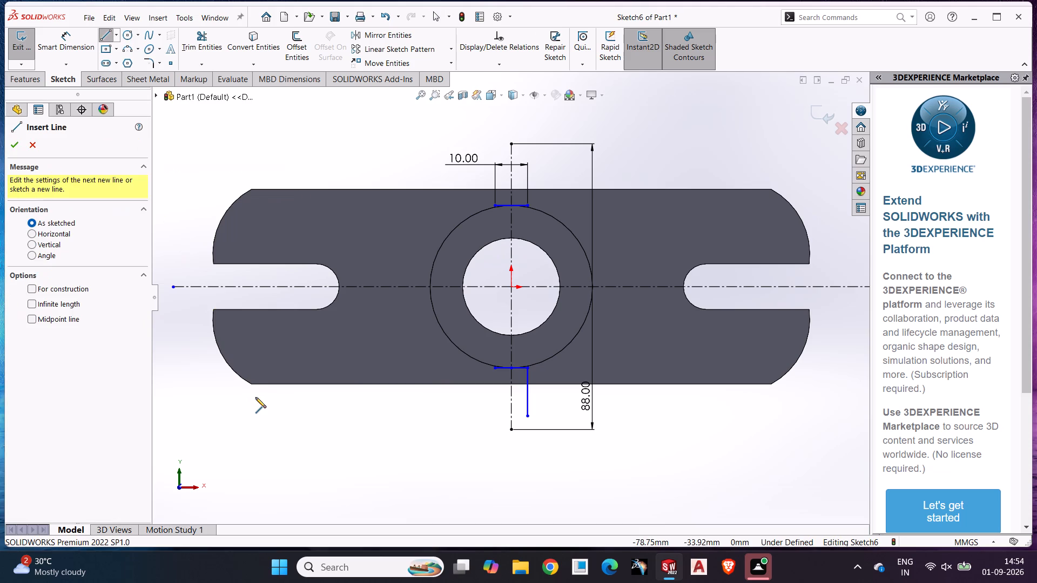
{"action": "left_click", "coordinate": [494, 368]}
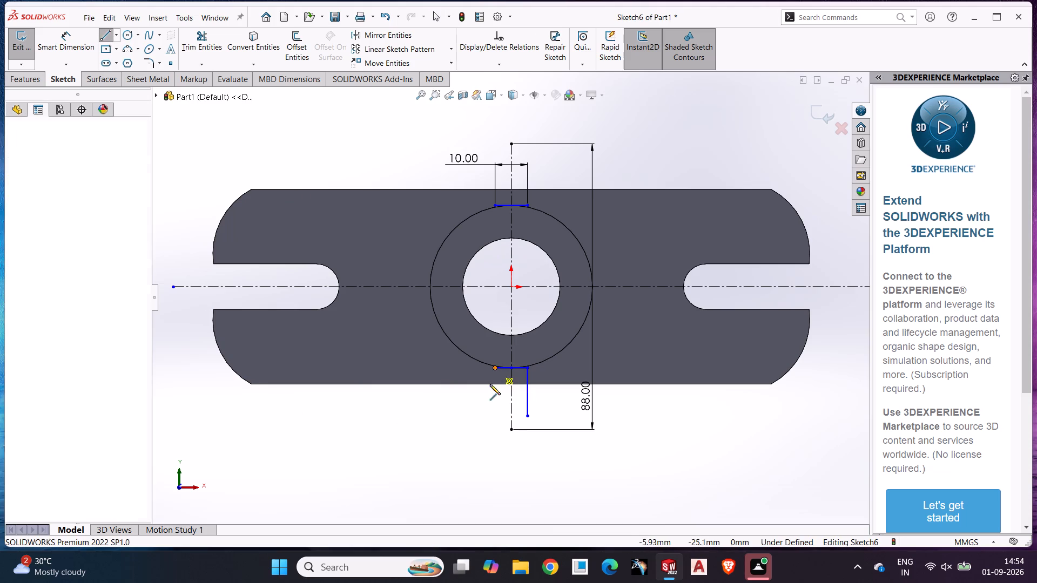
{"action": "left_click", "coordinate": [493, 416]}
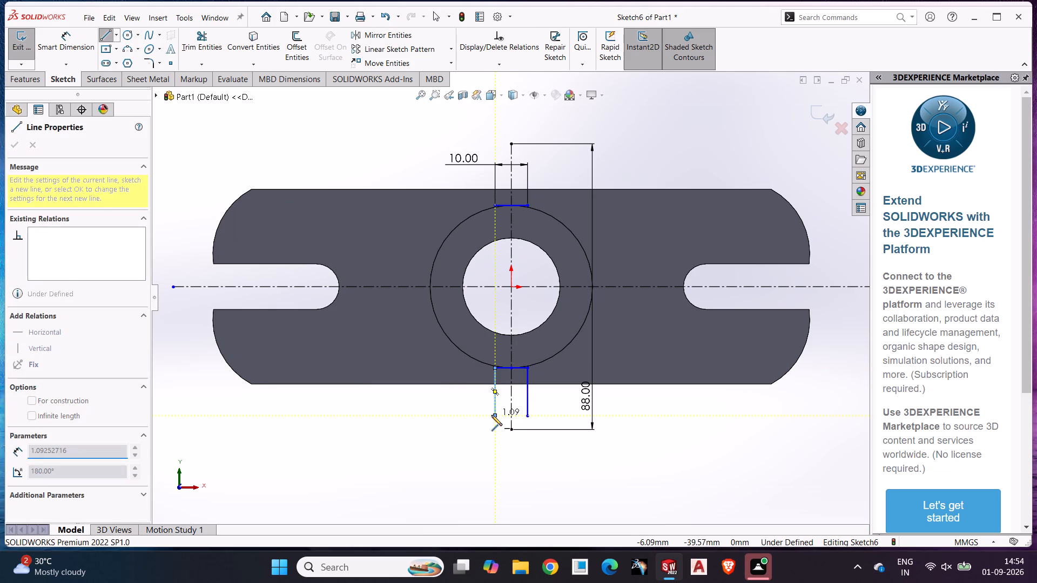
{"action": "key", "text": "Escape"}
Fillet both corners between the lower short horizontal line and the vertical lines with a 2 mm radius.
{"action": "scroll", "coordinate": [533, 381], "scroll_direction": "down", "scroll_amount": 2}
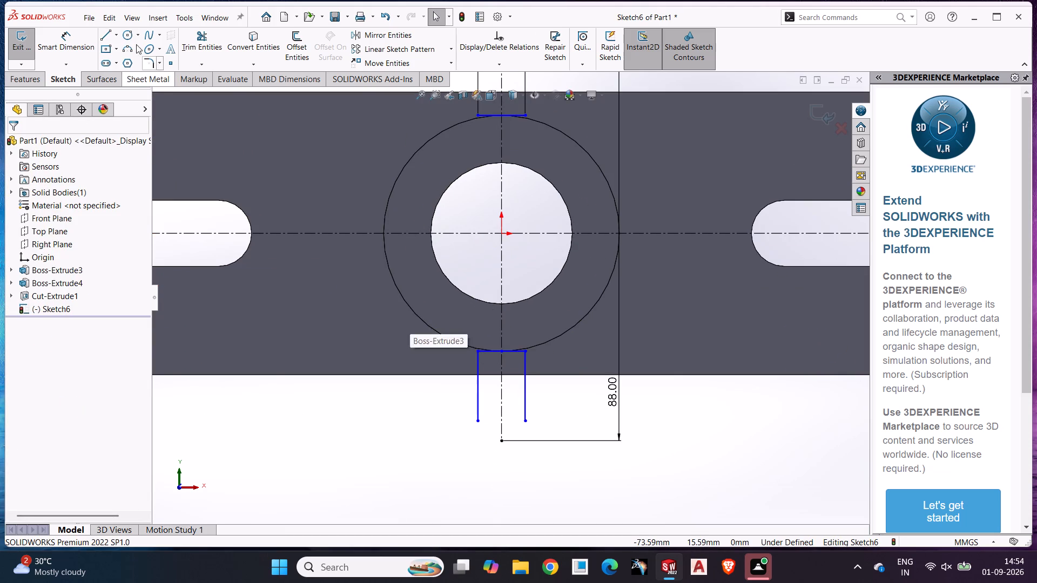
{"action": "left_click", "coordinate": [149, 63]}
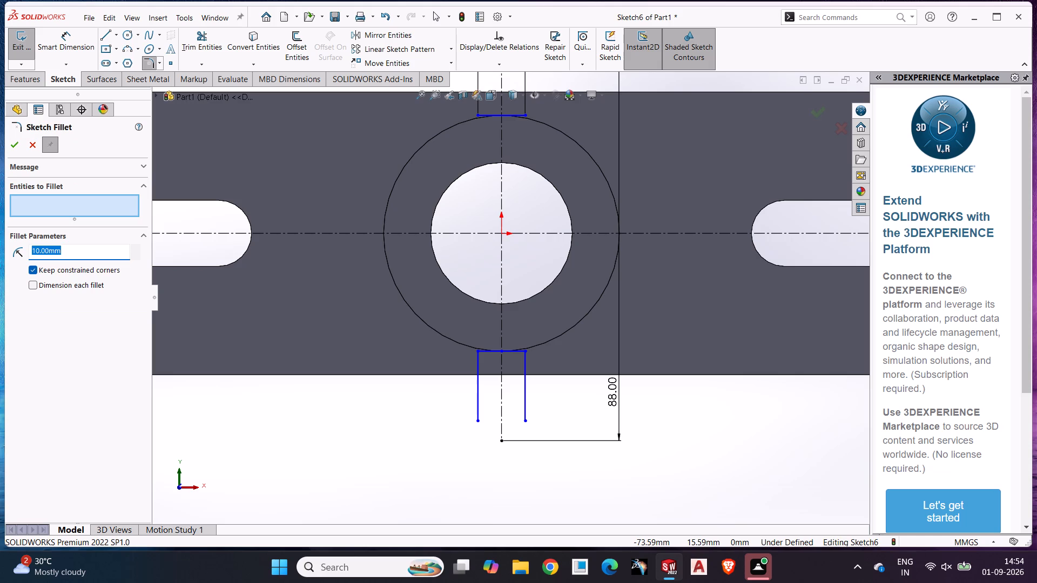
{"action": "key", "text": "2"}
{"action": "key", "text": "Return"}
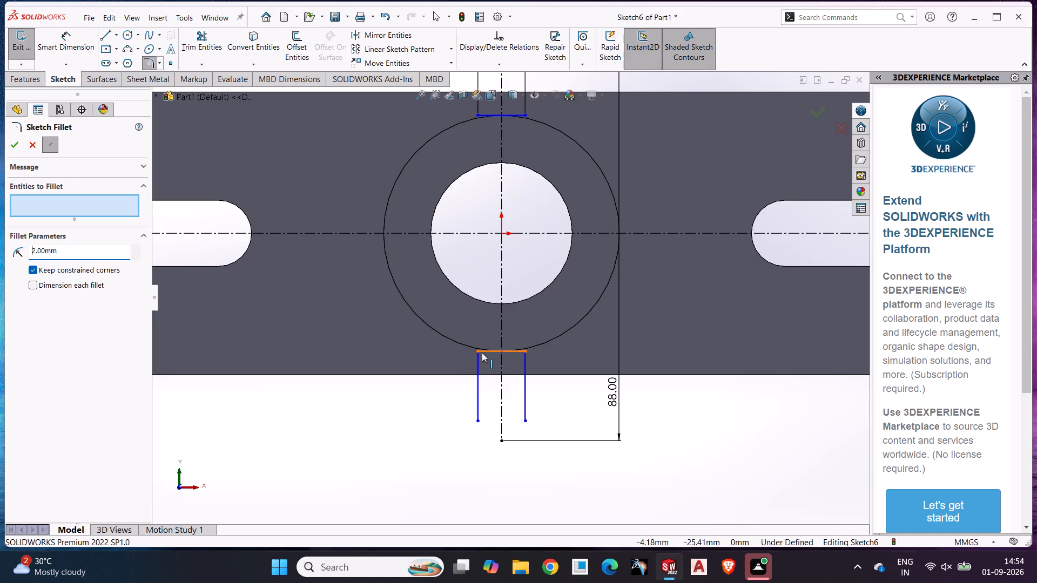
{"action": "left_click", "coordinate": [478, 351]}
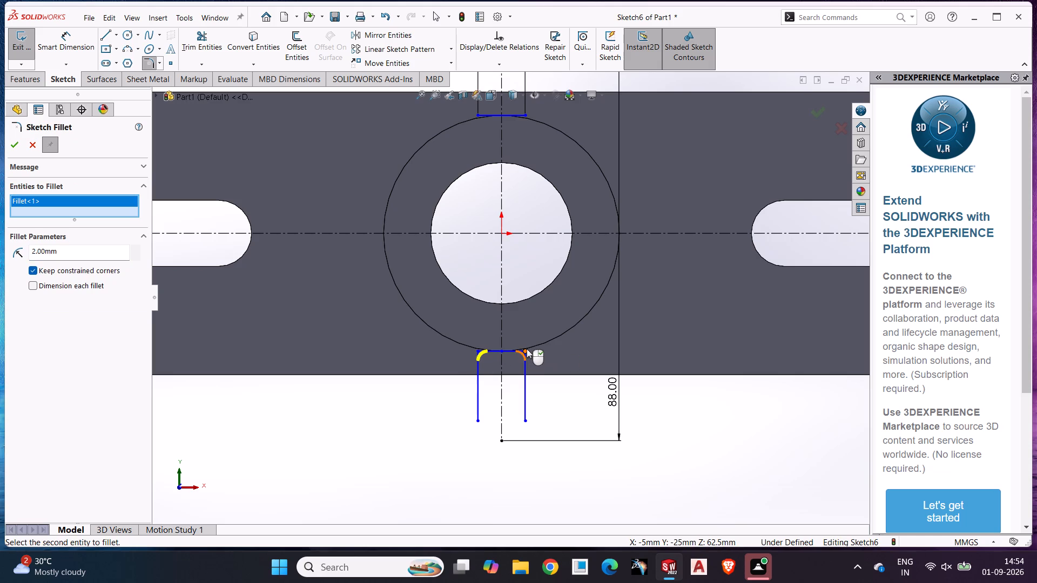
{"action": "left_click", "coordinate": [527, 349]}
{"action": "key", "text": "Escape"}
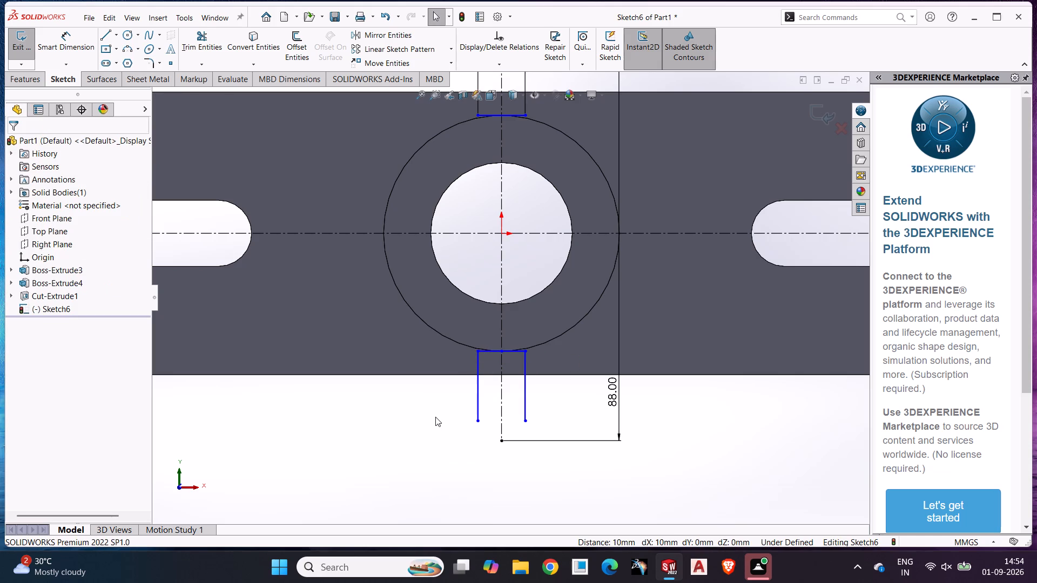
{"action": "left_click", "coordinate": [150, 59]}
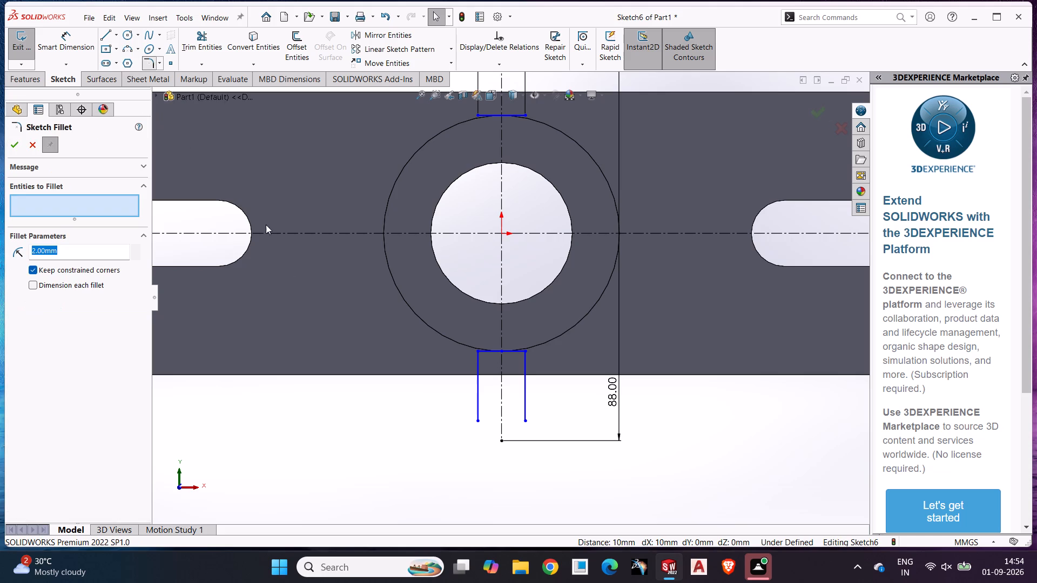
{"action": "left_click", "coordinate": [476, 352]}
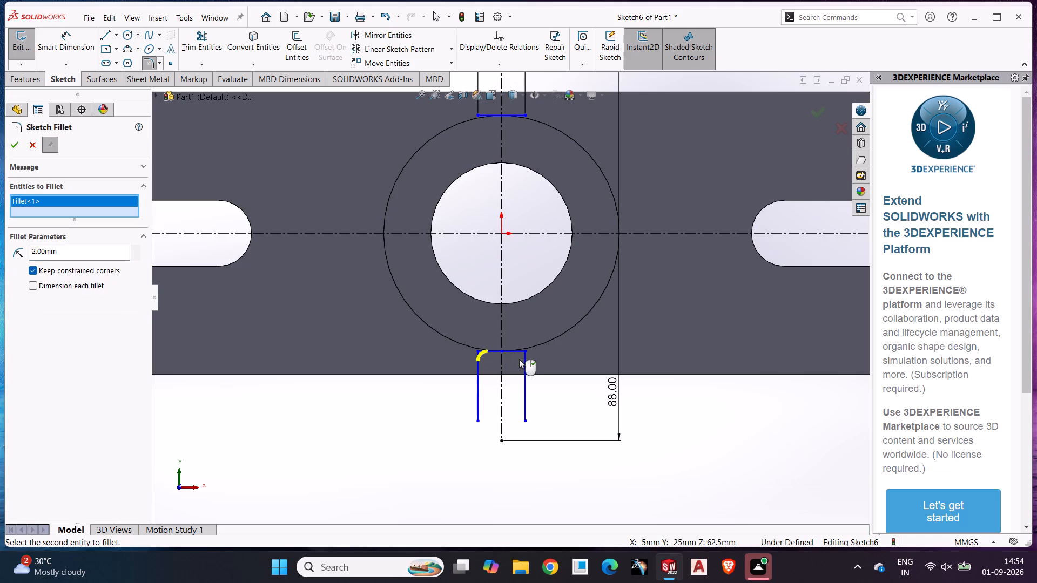
{"action": "left_click", "coordinate": [523, 352]}
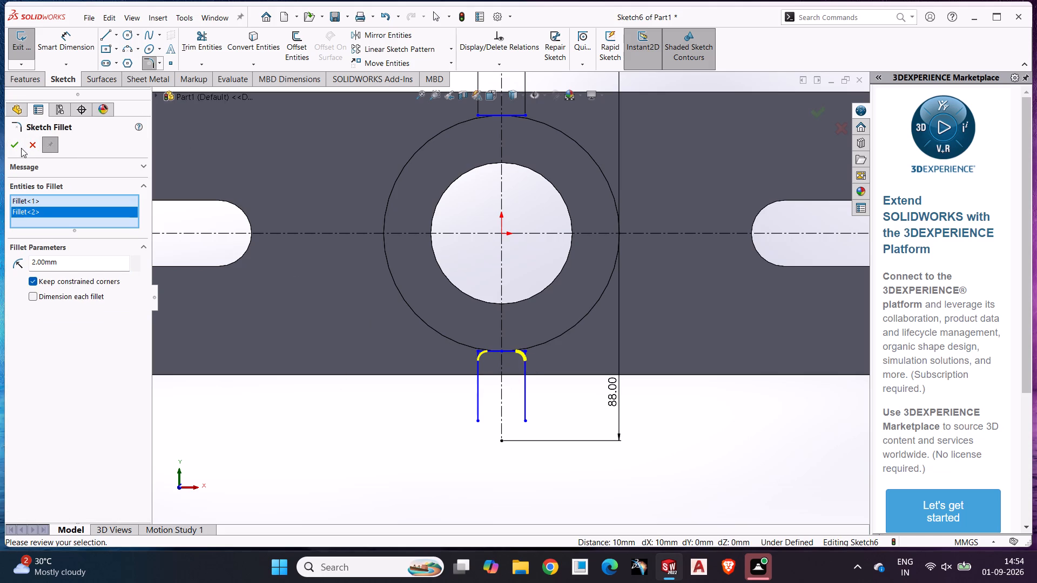
{"action": "left_click", "coordinate": [21, 148]}
{"action": "left_click", "coordinate": [288, 429]}
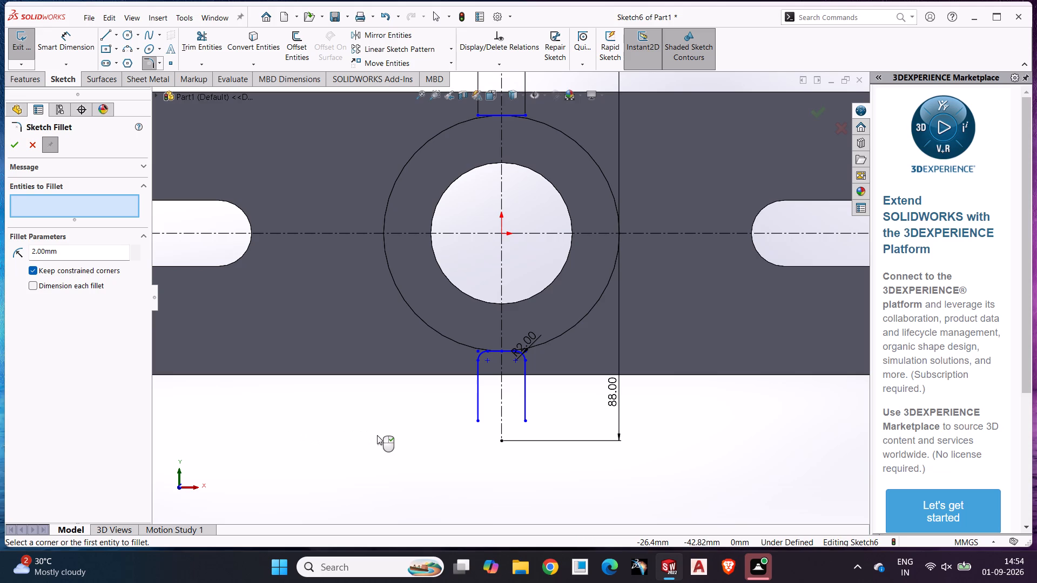
Draw a horizontal line outward from the left vertical line's lower end and dimension its length as 5 mm.
{"action": "left_click", "coordinate": [106, 35]}
{"action": "left_click", "coordinate": [475, 423]}
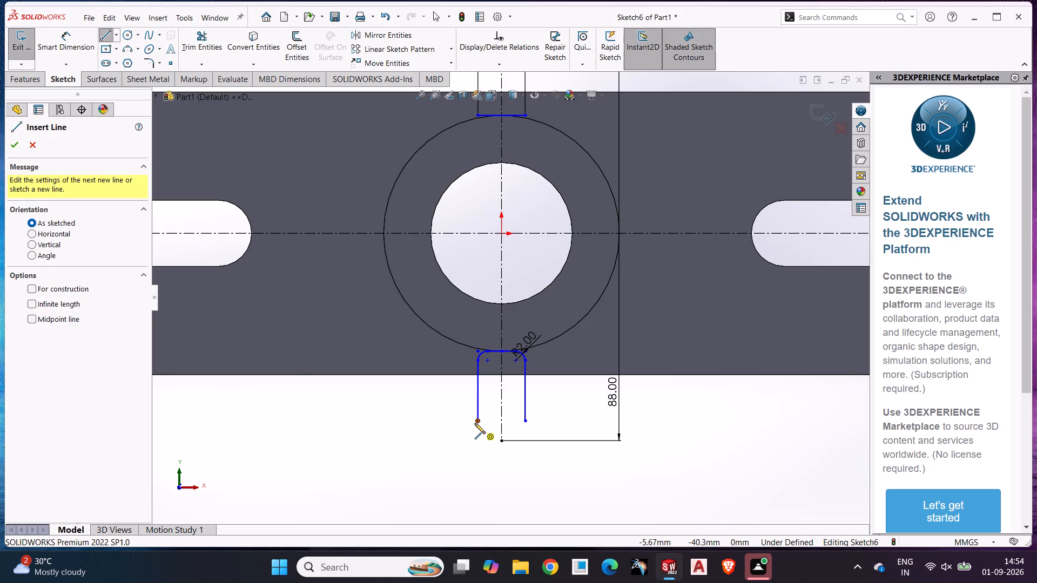
{"action": "left_click", "coordinate": [459, 421]}
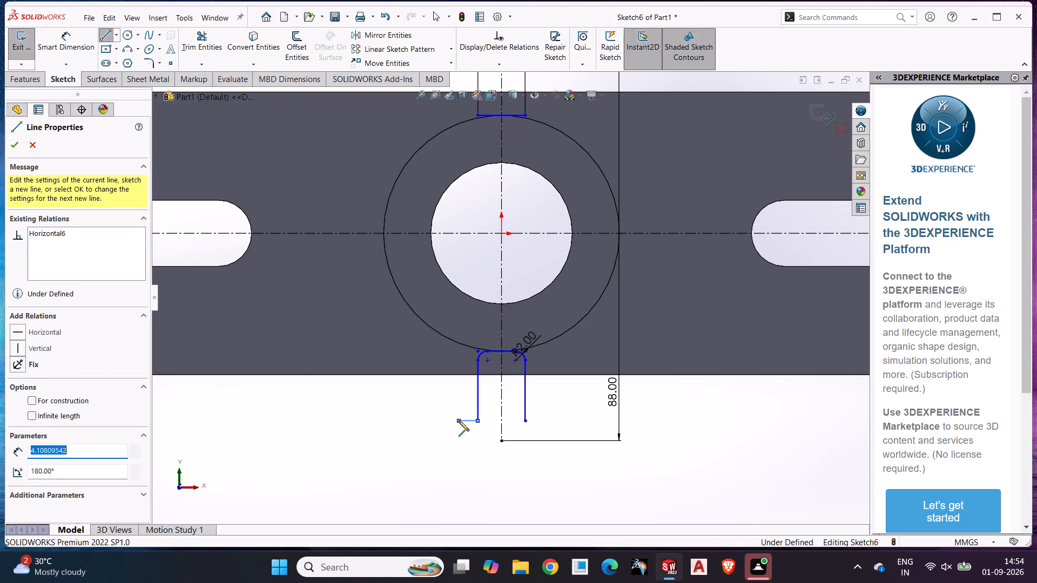
{"action": "left_click_drag", "start_coordinate": [77, 48], "coordinate": [83, 57]}
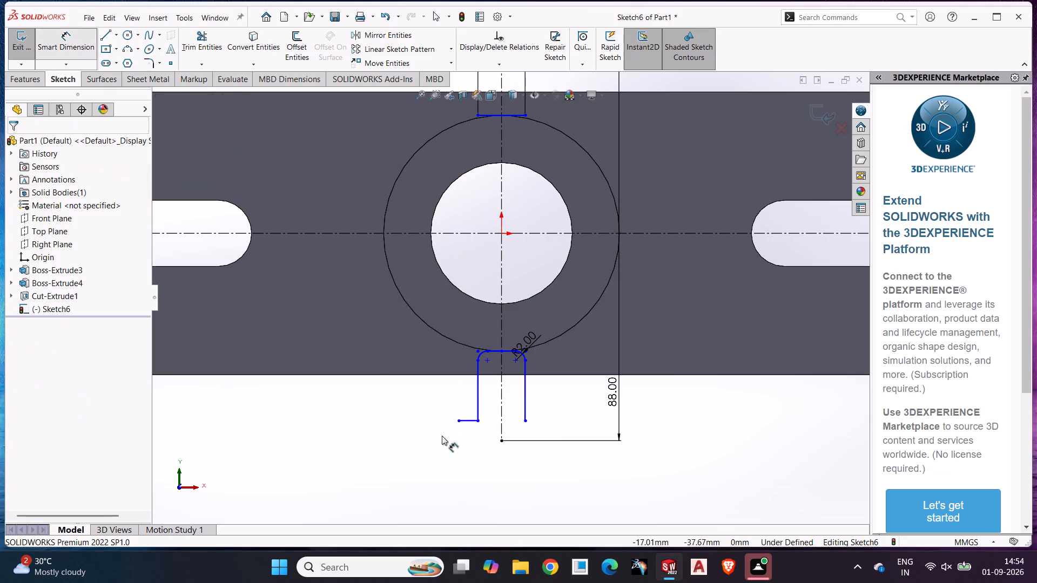
{"action": "left_click_drag", "start_coordinate": [469, 419], "coordinate": [463, 433]}
{"action": "left_click", "coordinate": [462, 438]}
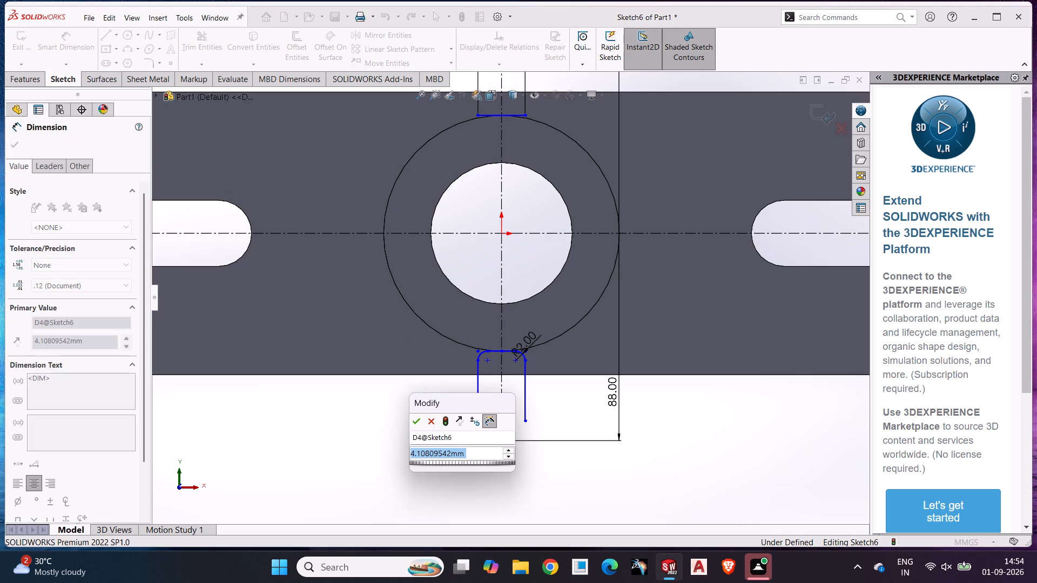
{"action": "key", "text": "5"}
{"action": "key", "text": "Return"}
{"action": "left_click", "coordinate": [411, 493]}
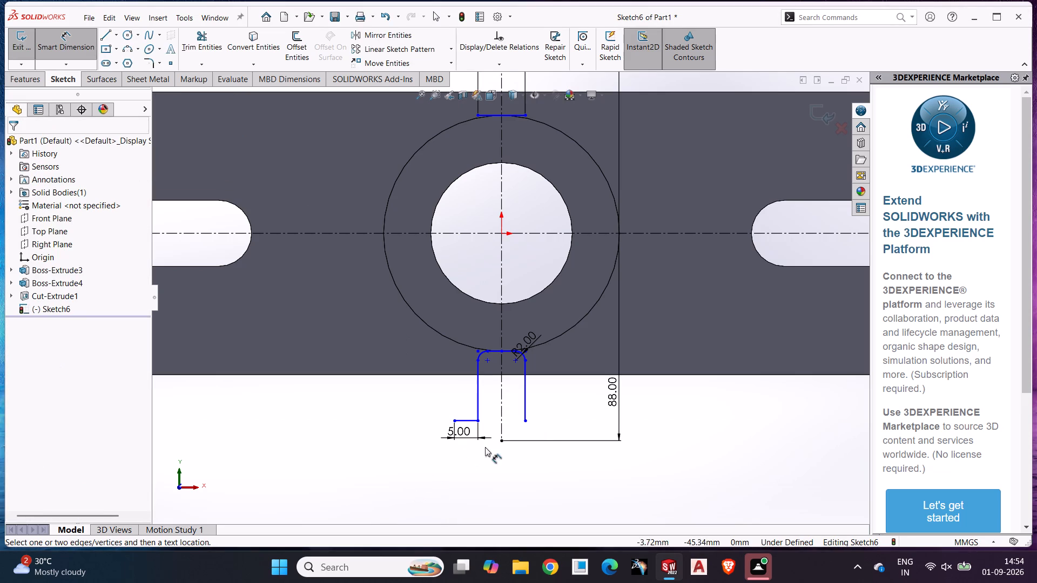
Dimension the left vertical line's length as 13 mm.
{"action": "left_click", "coordinate": [474, 387]}
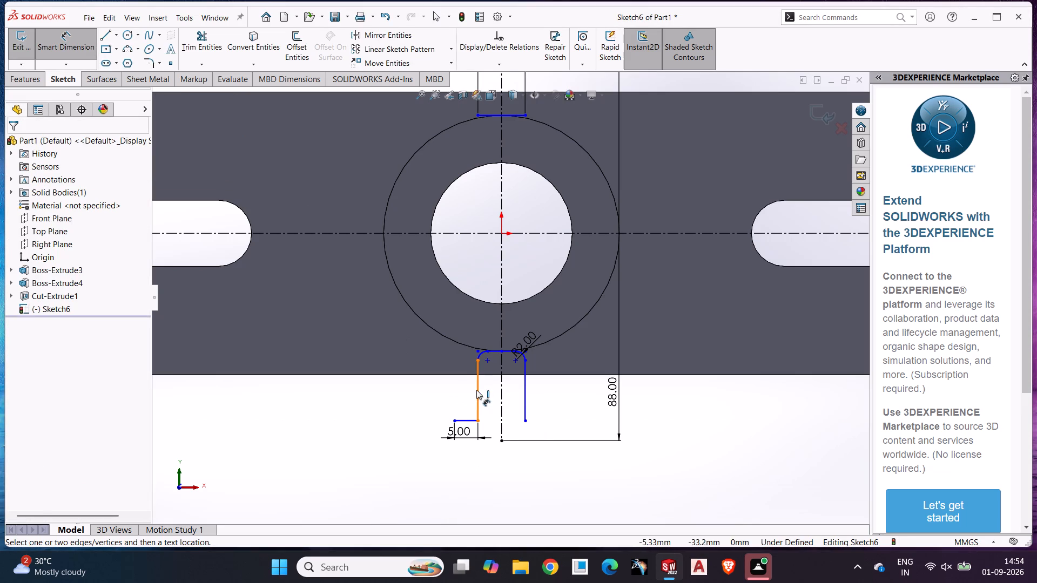
{"action": "left_click", "coordinate": [476, 390]}
{"action": "left_click", "coordinate": [460, 392]}
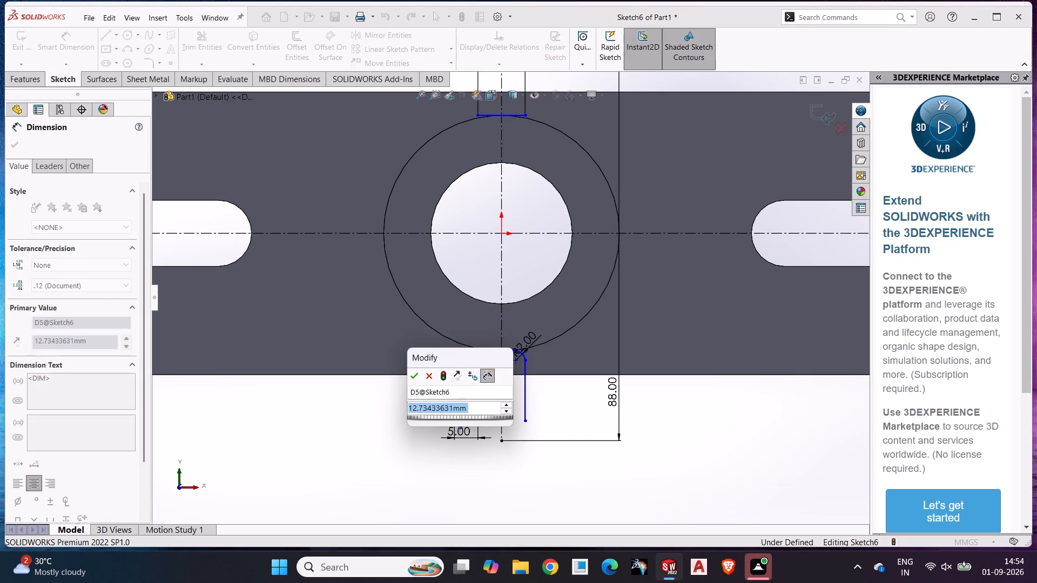
{"action": "key", "text": "1"}
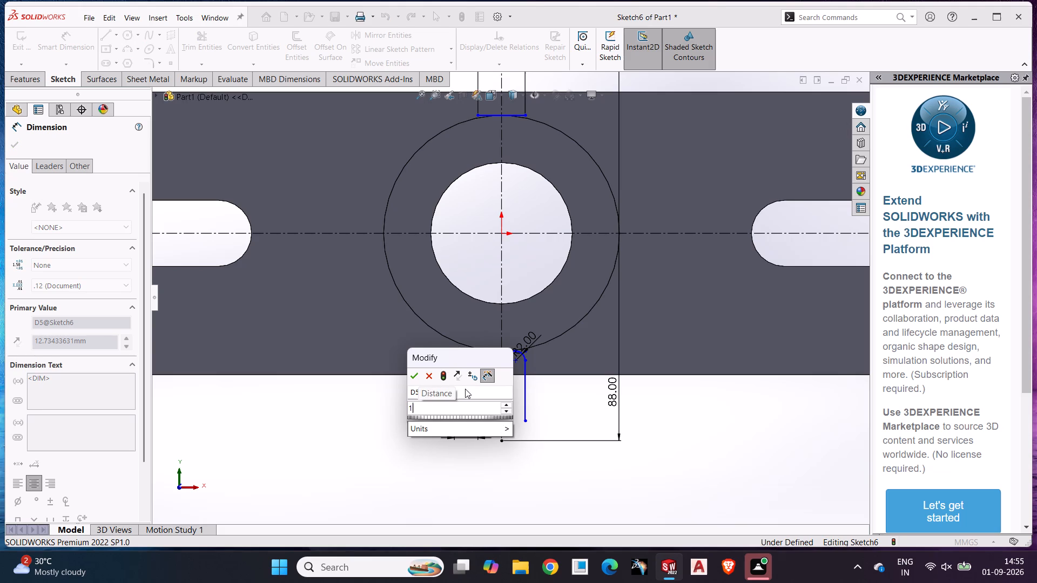
{"action": "key", "text": "3"}
{"action": "key", "text": "Return"}
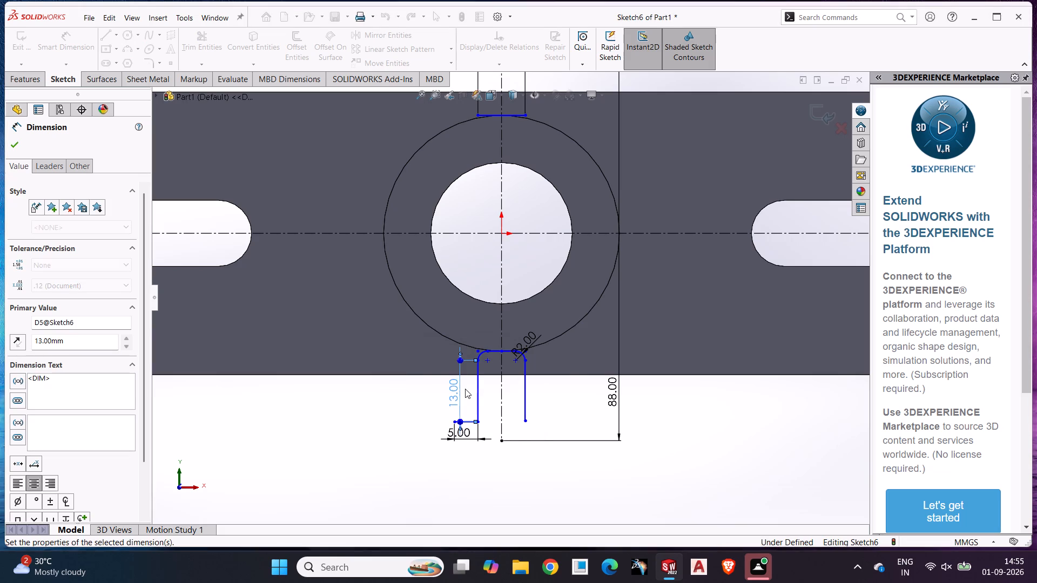
{"action": "left_click", "coordinate": [298, 395]}
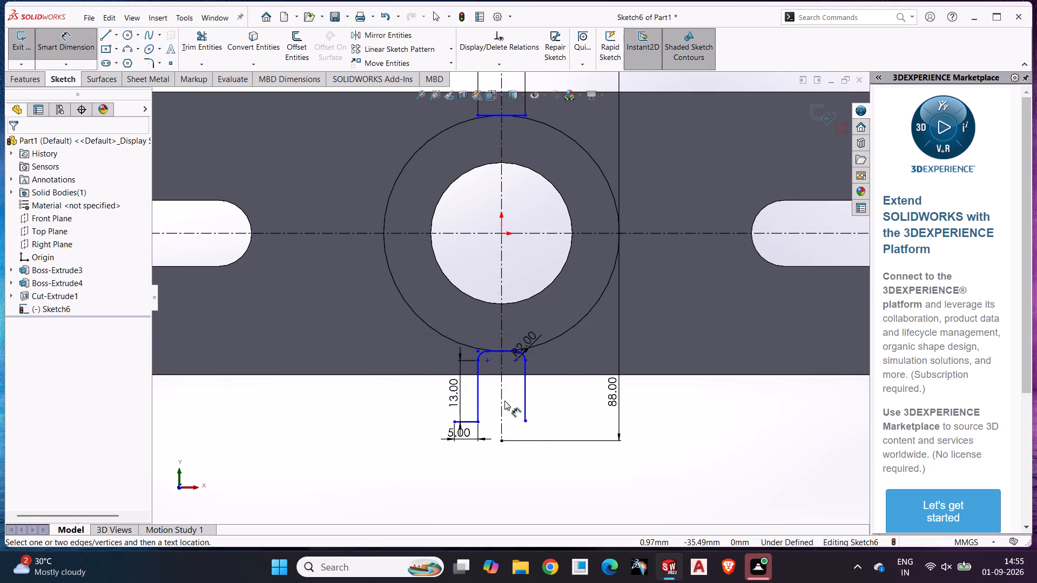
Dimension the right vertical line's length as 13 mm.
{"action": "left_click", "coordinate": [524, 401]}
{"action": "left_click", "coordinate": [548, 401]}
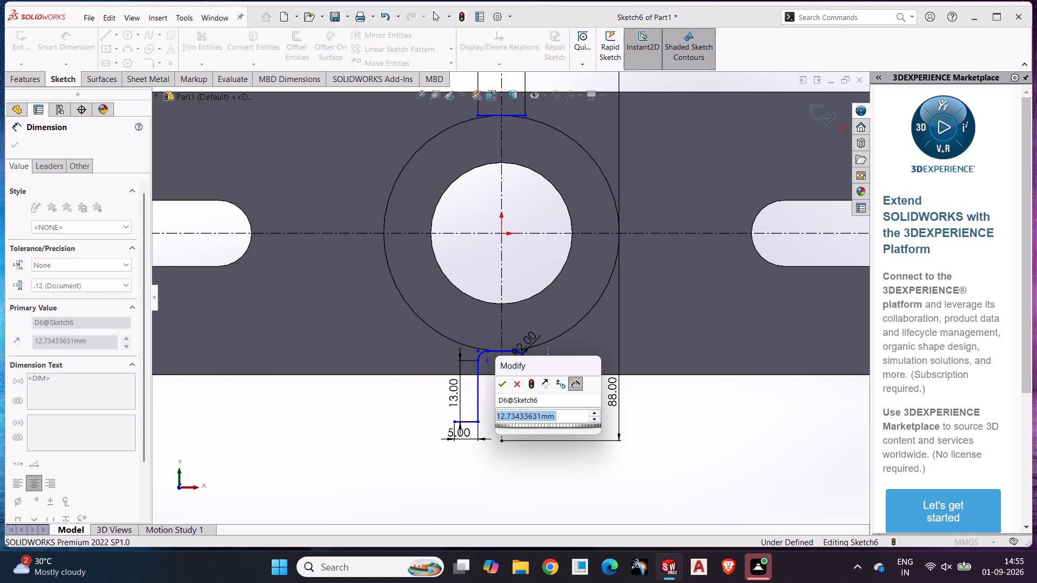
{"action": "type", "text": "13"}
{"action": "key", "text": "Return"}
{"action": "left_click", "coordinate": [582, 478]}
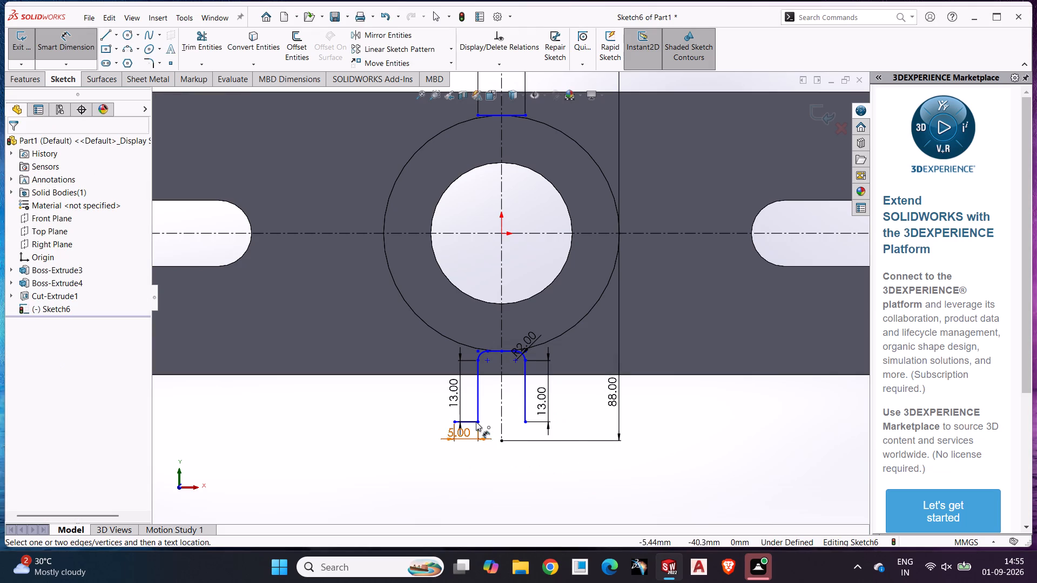
Mirror the 5 mm horizontal line about the vertical centerline, keeping the original.
{"action": "left_click", "coordinate": [401, 29]}
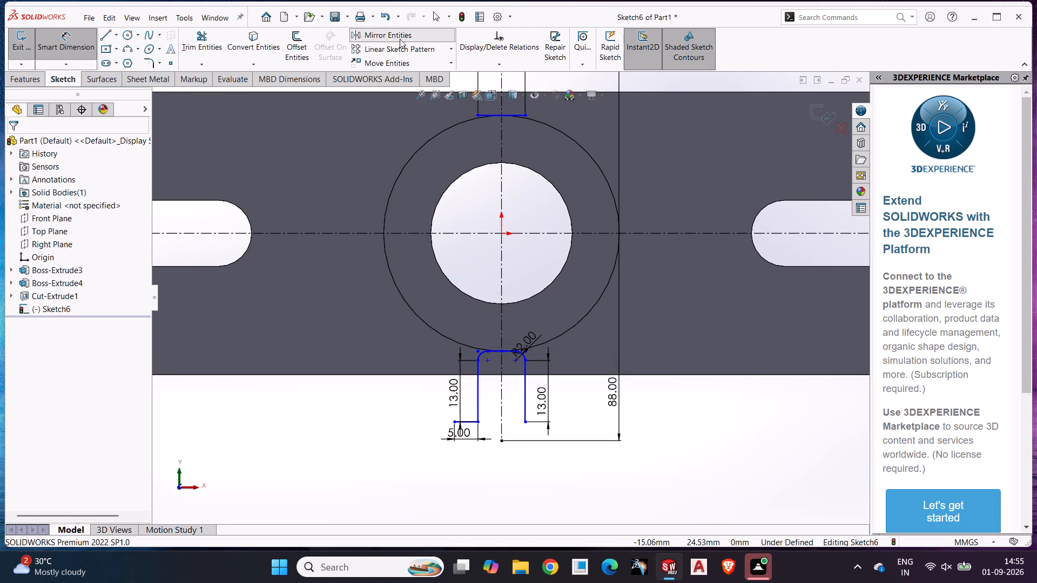
{"action": "left_click", "coordinate": [470, 422]}
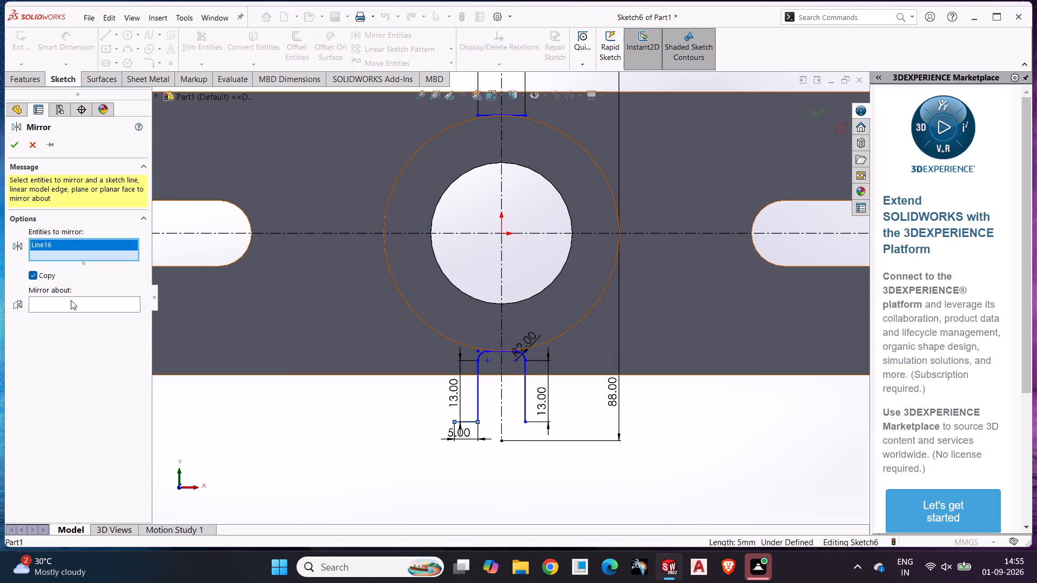
{"action": "left_click", "coordinate": [71, 300]}
{"action": "left_click", "coordinate": [499, 424]}
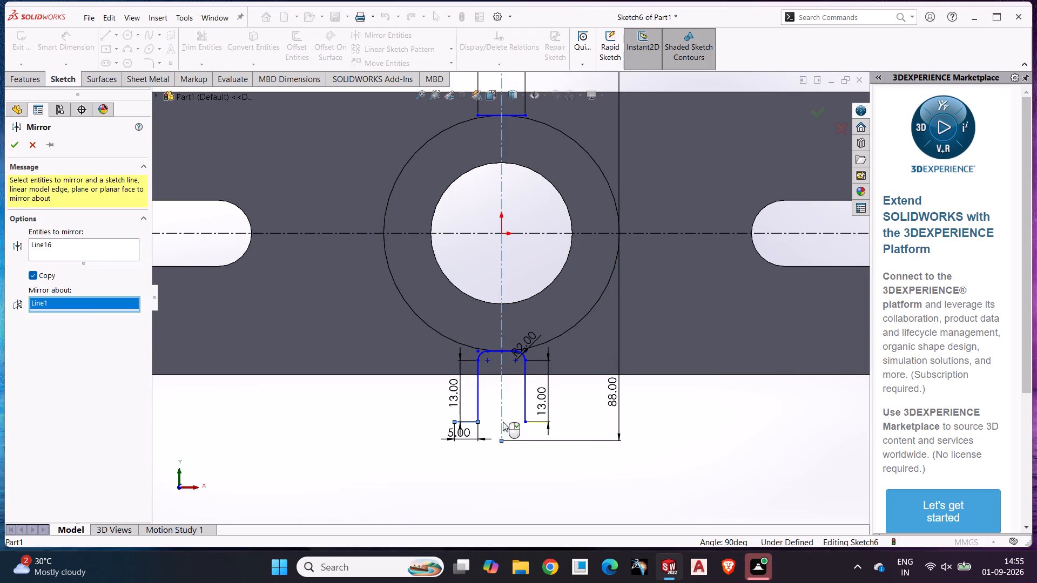
{"action": "left_click", "coordinate": [503, 422]}
{"action": "left_click", "coordinate": [502, 413]}
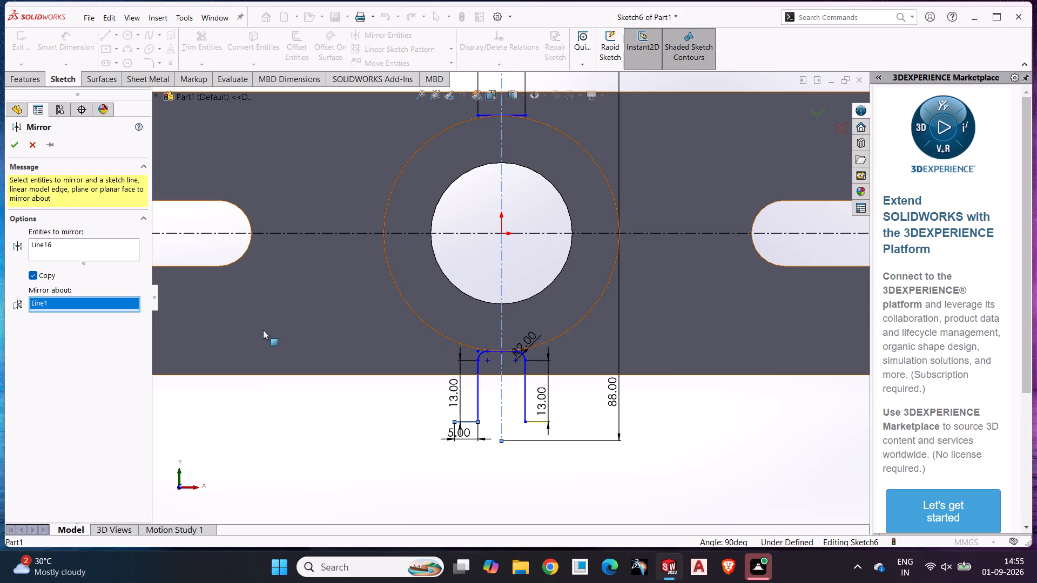
{"action": "left_click", "coordinate": [10, 144]}
{"action": "left_click", "coordinate": [284, 409]}
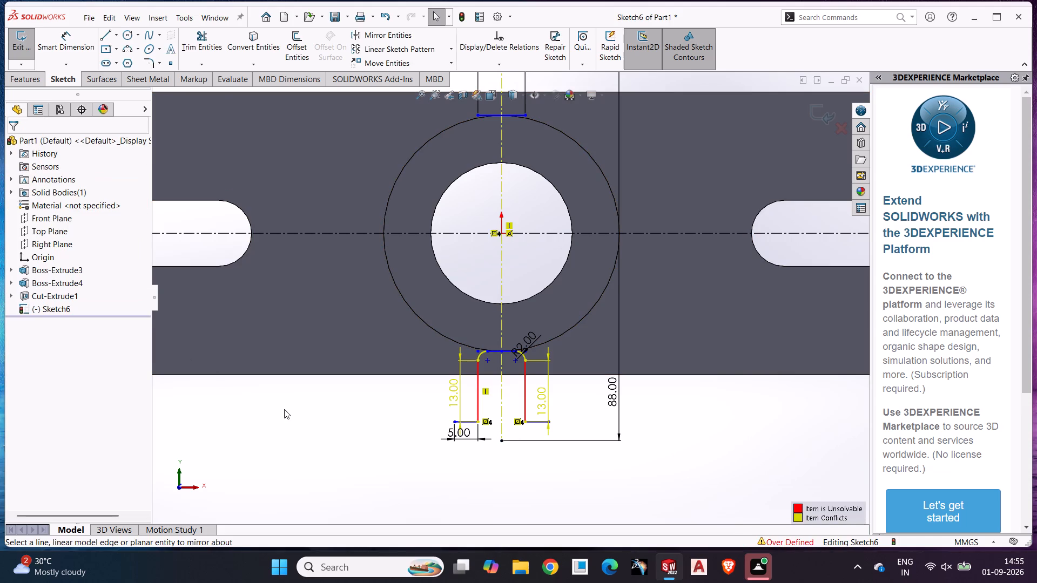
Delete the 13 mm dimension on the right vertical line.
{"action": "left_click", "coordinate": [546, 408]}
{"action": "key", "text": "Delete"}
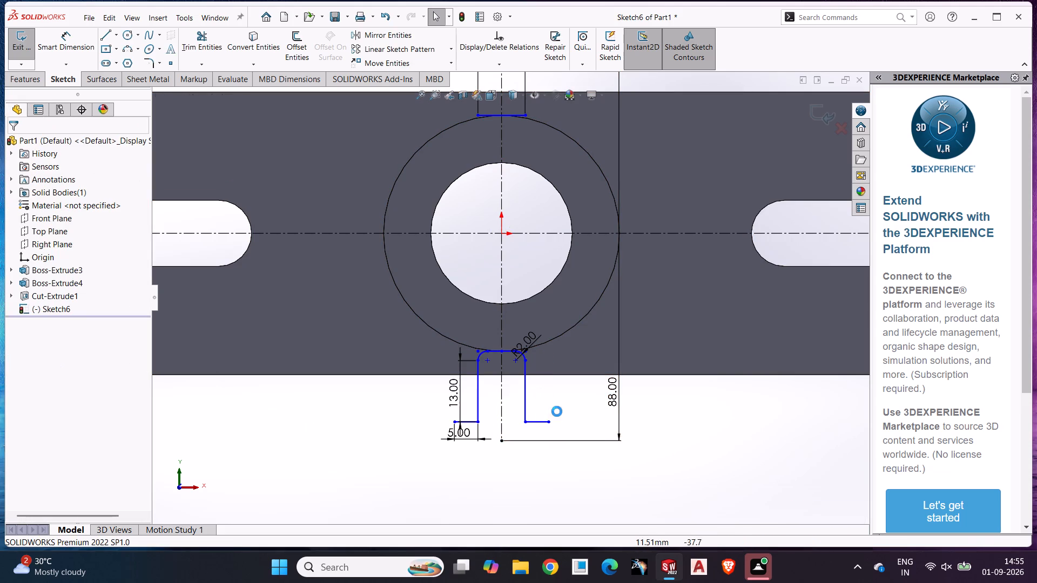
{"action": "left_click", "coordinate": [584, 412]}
Mirror the whole lower filleted profile, including its vertical and 5 mm horizontal lines, about the horizontal centerline, keeping the original.
{"action": "scroll", "coordinate": [540, 404], "scroll_direction": "up", "scroll_amount": 1}
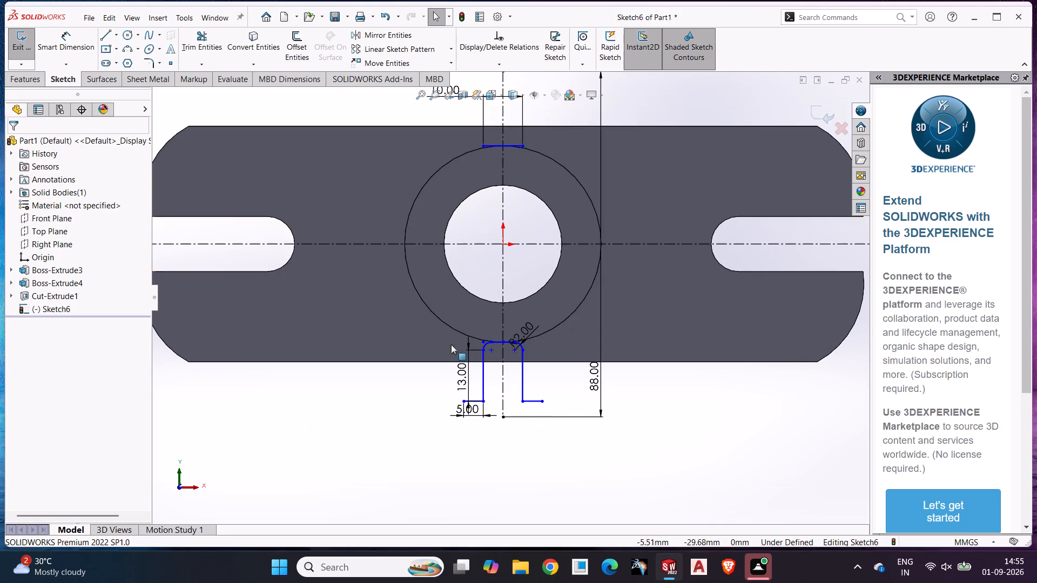
{"action": "left_click", "coordinate": [384, 31]}
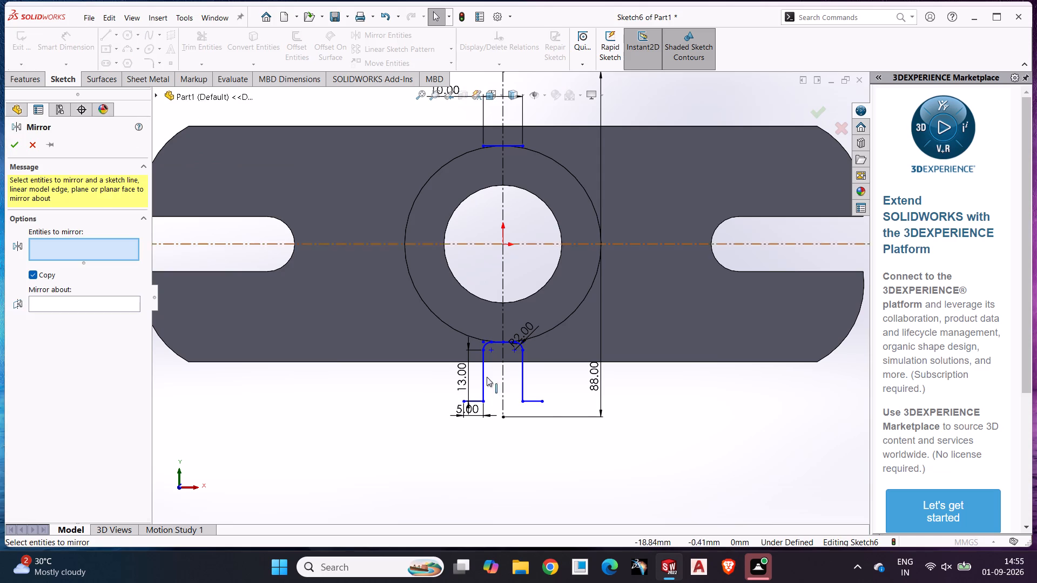
{"action": "left_click_drag", "start_coordinate": [441, 447], "coordinate": [548, 328]}
{"action": "left_click", "coordinate": [72, 367]}
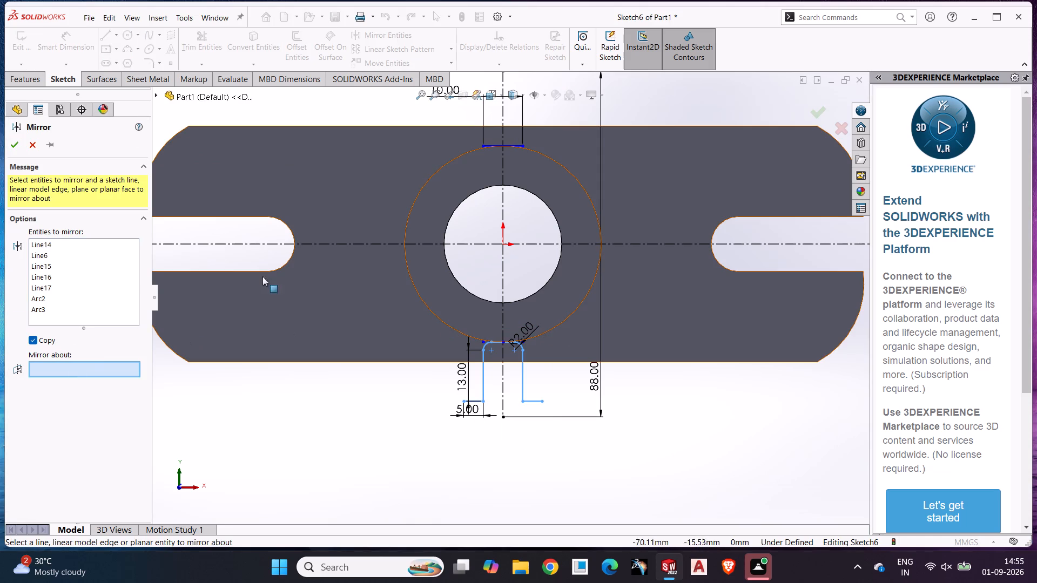
{"action": "left_click", "coordinate": [244, 247]}
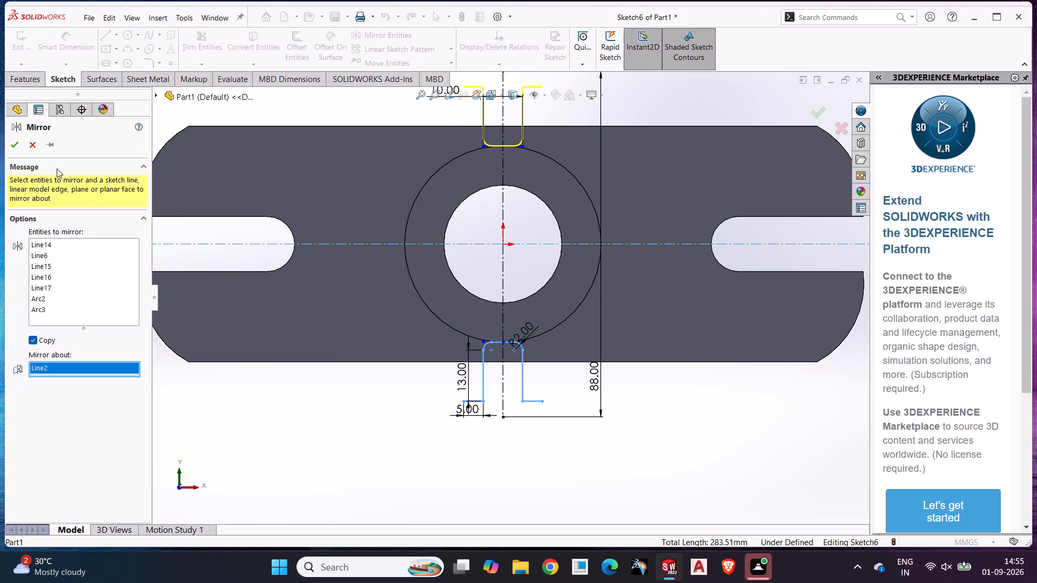
{"action": "left_click", "coordinate": [5, 144]}
{"action": "left_click", "coordinate": [11, 144]}
Draw a three-point arc of about 50.6 mm radius joining the left outer ends of the upper and lower profiles, bulging outward.
{"action": "scroll", "coordinate": [272, 215], "scroll_direction": "up", "scroll_amount": 2}
{"action": "scroll", "coordinate": [285, 241], "scroll_direction": "down", "scroll_amount": 2}
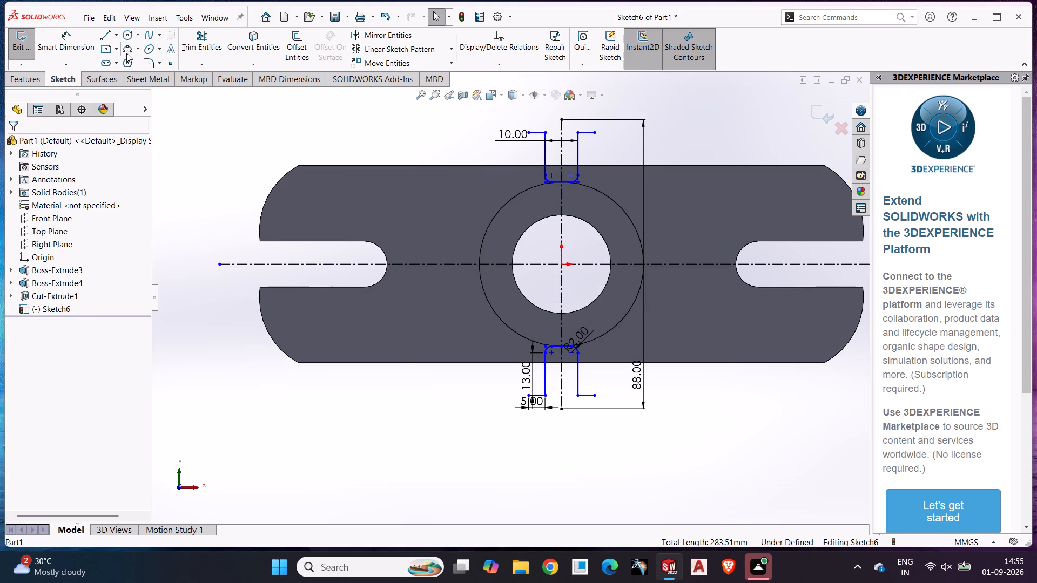
{"action": "left_click", "coordinate": [127, 52]}
{"action": "left_click_drag", "start_coordinate": [526, 132], "coordinate": [526, 138]}
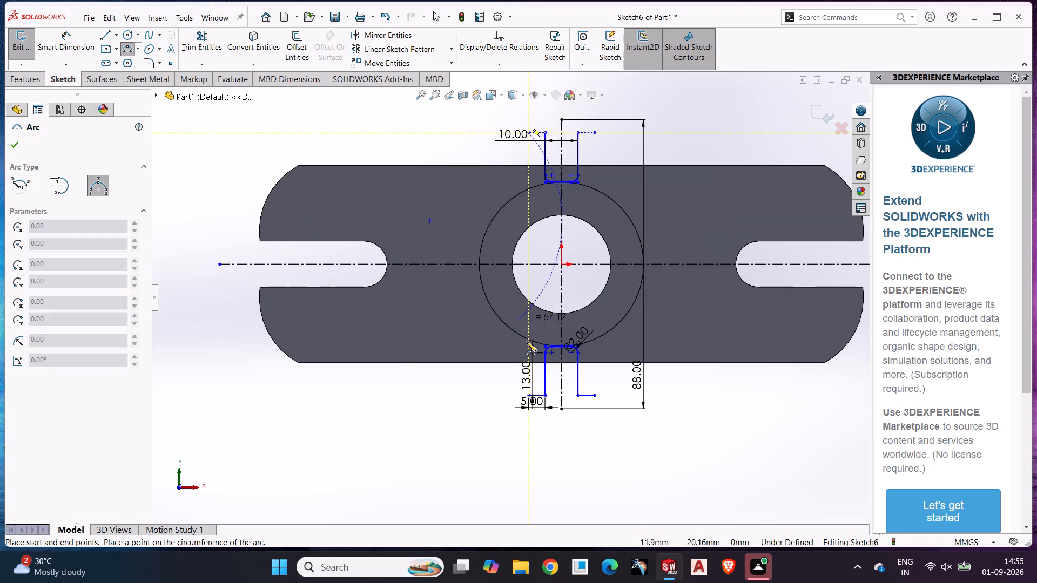
{"action": "left_click", "coordinate": [527, 393]}
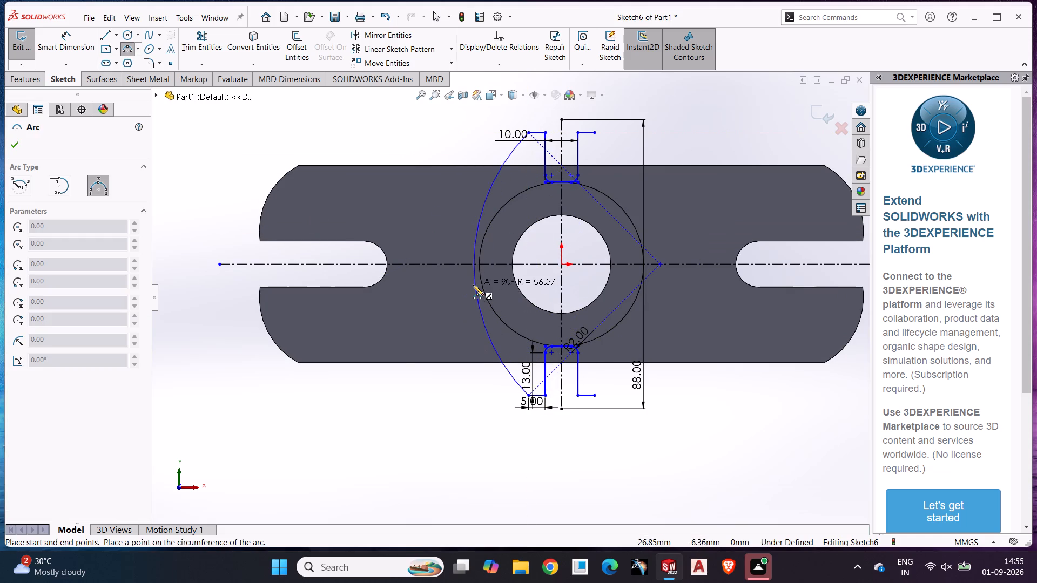
{"action": "left_click", "coordinate": [466, 287]}
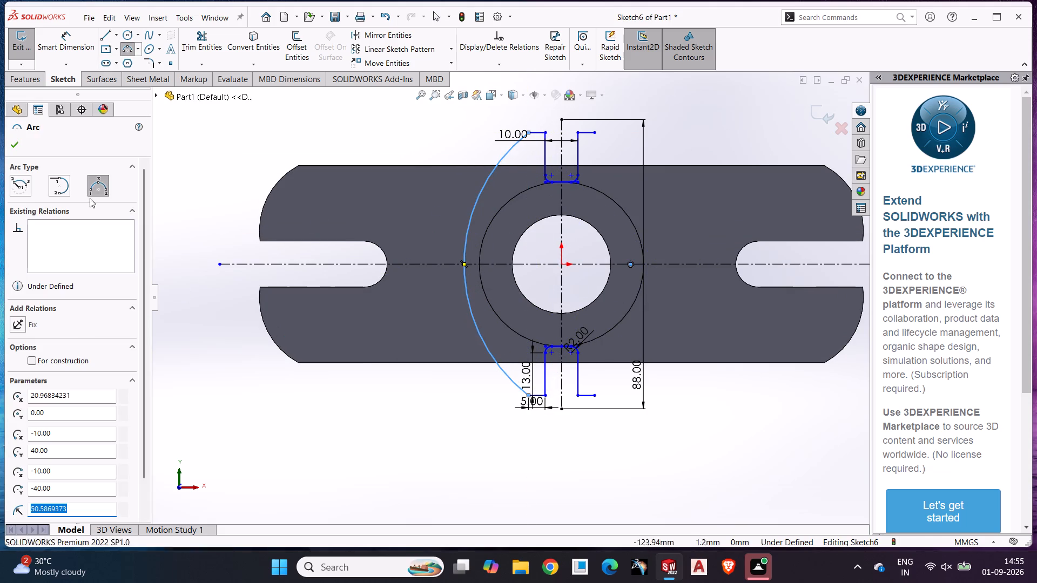
Dimension the left arc's radius as 70 mm.
{"action": "left_click", "coordinate": [57, 49]}
{"action": "left_click", "coordinate": [476, 326]}
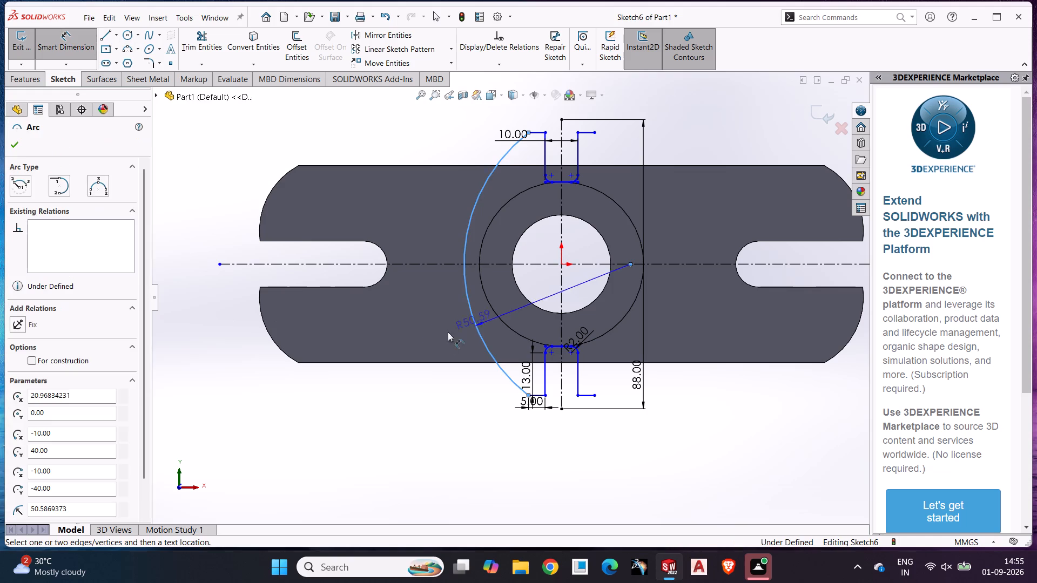
{"action": "left_click", "coordinate": [421, 335]}
{"action": "type", "text": "70"}
{"action": "key", "text": "Return"}
{"action": "left_click", "coordinate": [429, 418]}
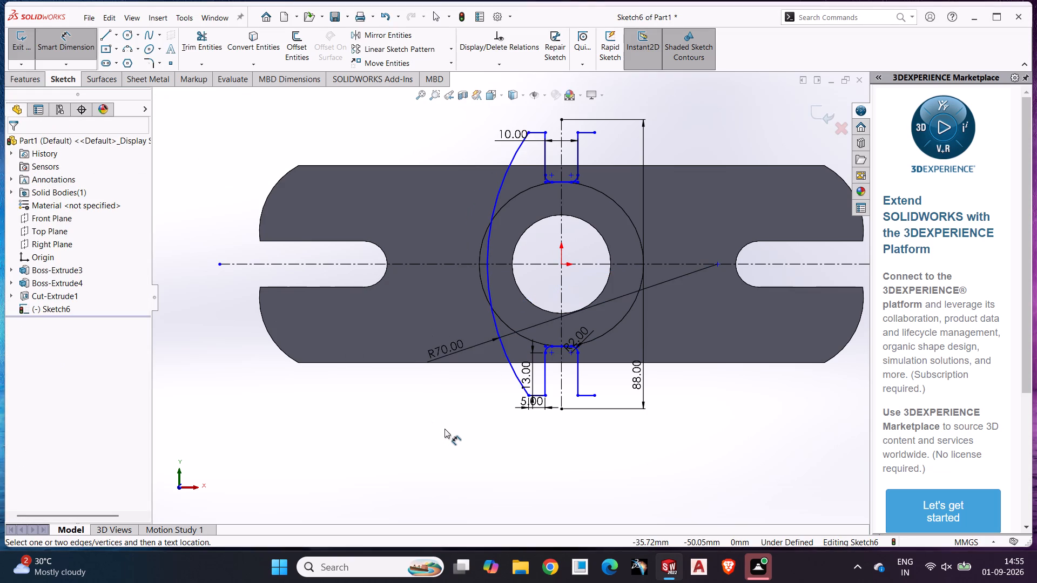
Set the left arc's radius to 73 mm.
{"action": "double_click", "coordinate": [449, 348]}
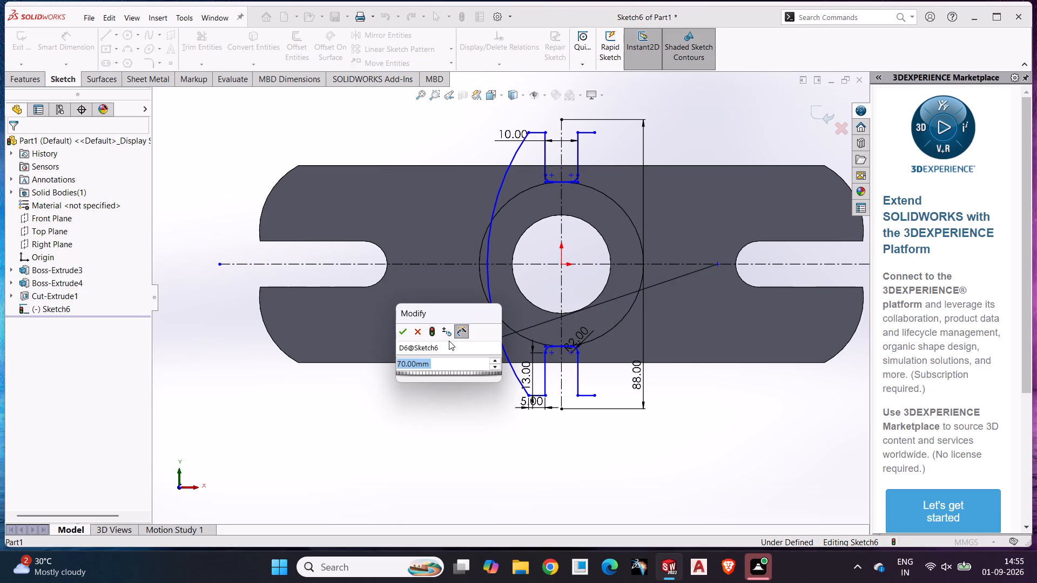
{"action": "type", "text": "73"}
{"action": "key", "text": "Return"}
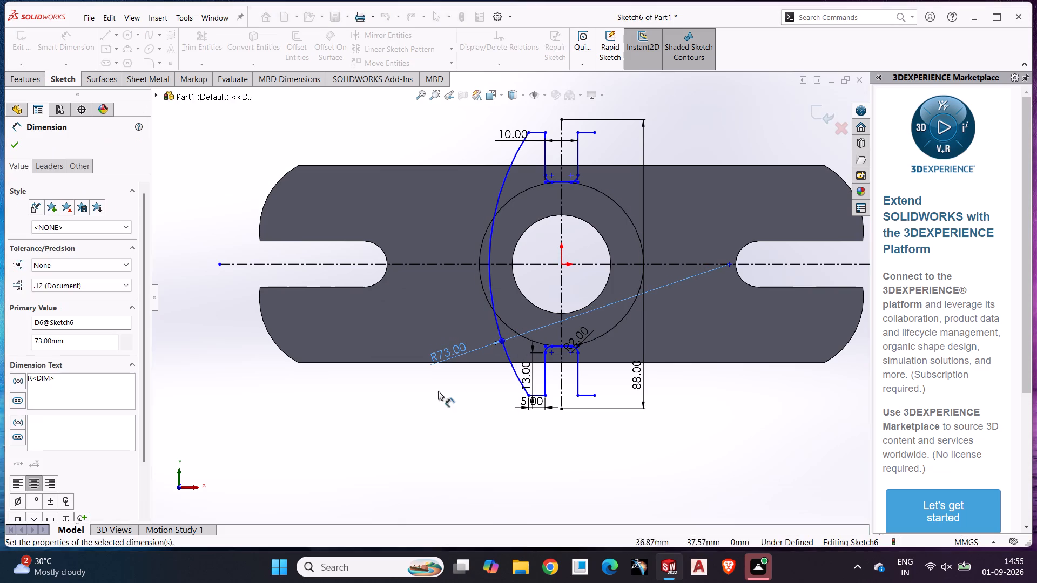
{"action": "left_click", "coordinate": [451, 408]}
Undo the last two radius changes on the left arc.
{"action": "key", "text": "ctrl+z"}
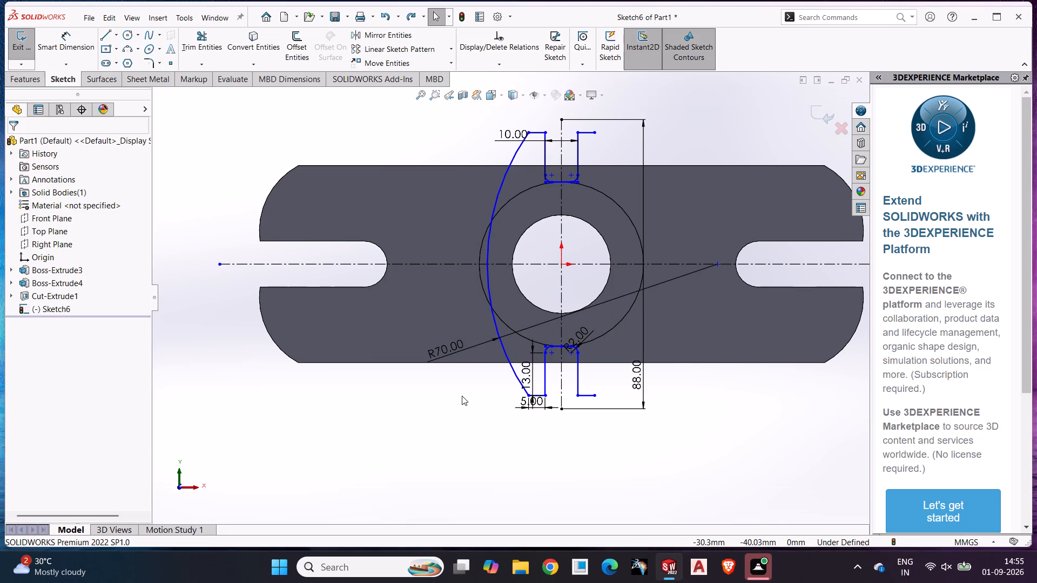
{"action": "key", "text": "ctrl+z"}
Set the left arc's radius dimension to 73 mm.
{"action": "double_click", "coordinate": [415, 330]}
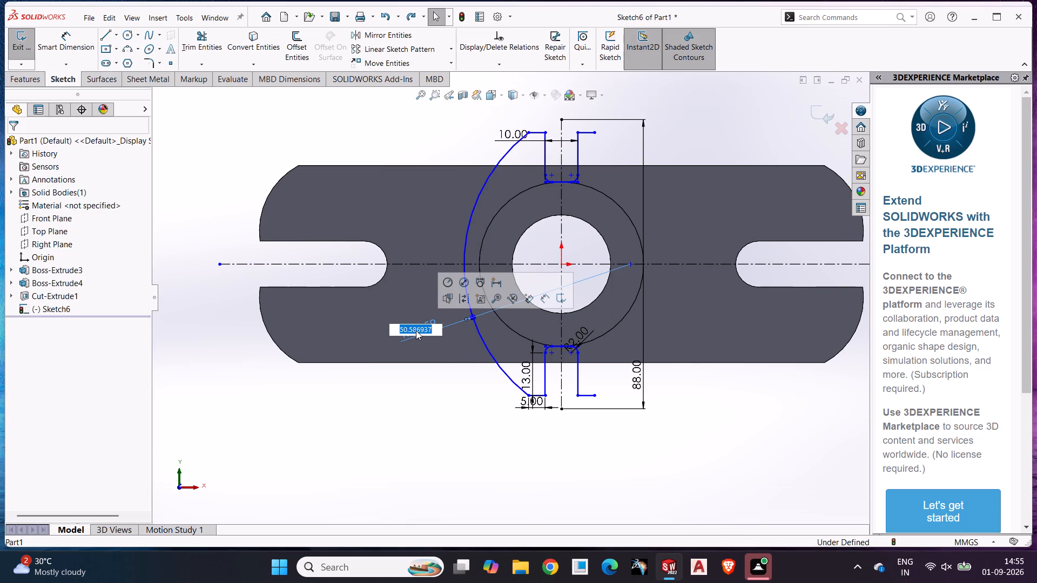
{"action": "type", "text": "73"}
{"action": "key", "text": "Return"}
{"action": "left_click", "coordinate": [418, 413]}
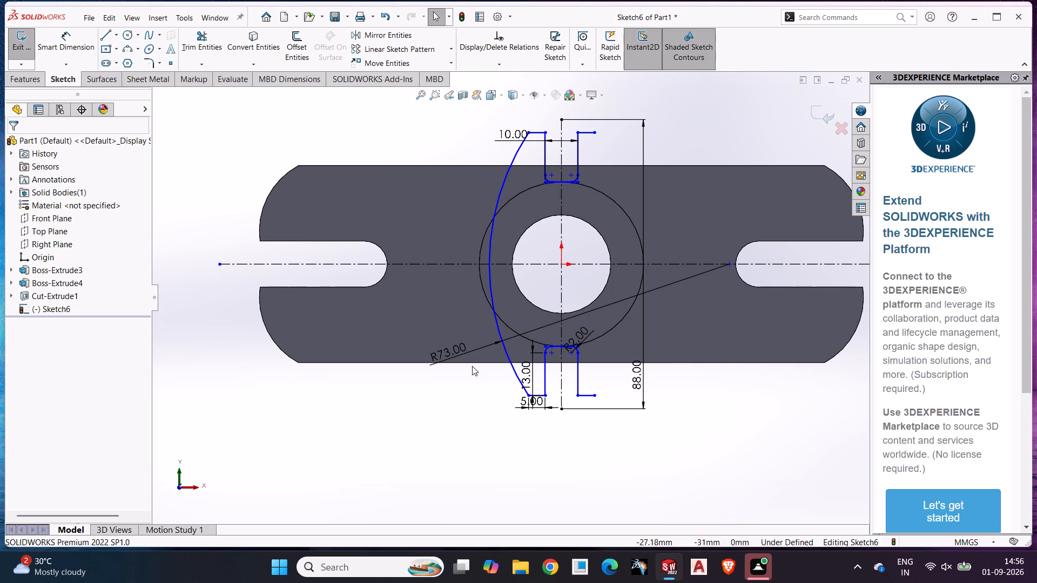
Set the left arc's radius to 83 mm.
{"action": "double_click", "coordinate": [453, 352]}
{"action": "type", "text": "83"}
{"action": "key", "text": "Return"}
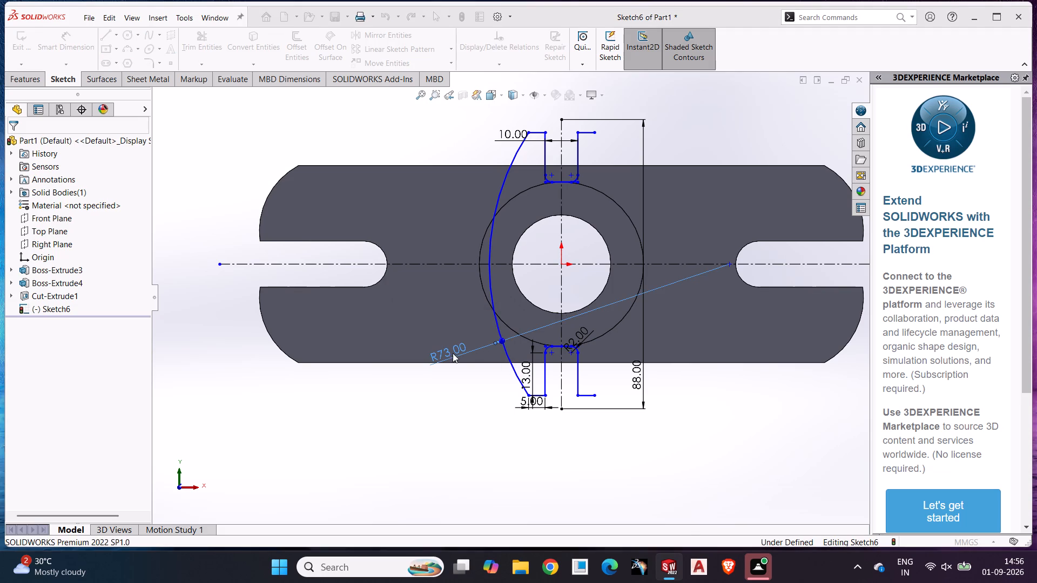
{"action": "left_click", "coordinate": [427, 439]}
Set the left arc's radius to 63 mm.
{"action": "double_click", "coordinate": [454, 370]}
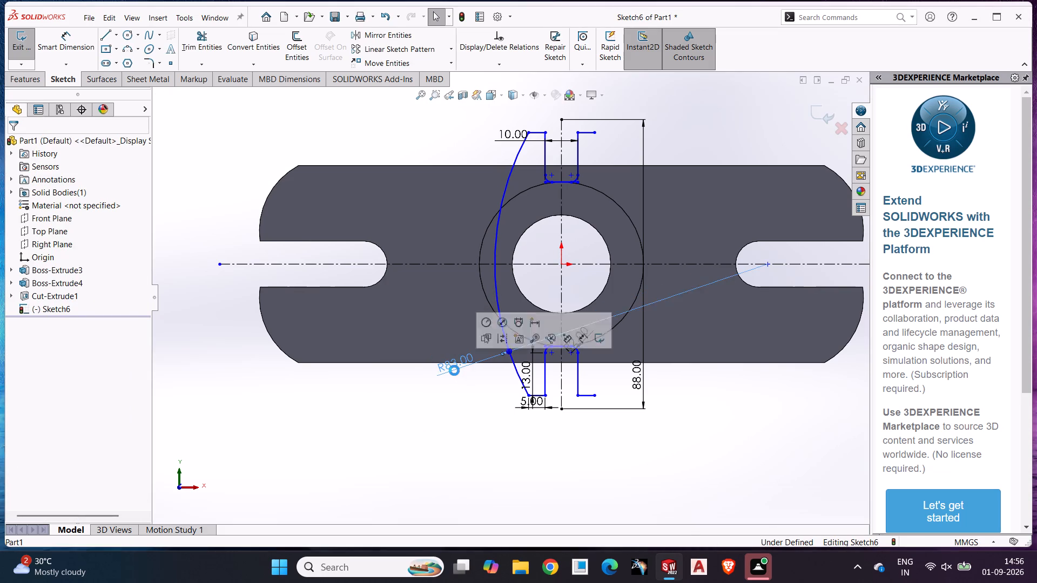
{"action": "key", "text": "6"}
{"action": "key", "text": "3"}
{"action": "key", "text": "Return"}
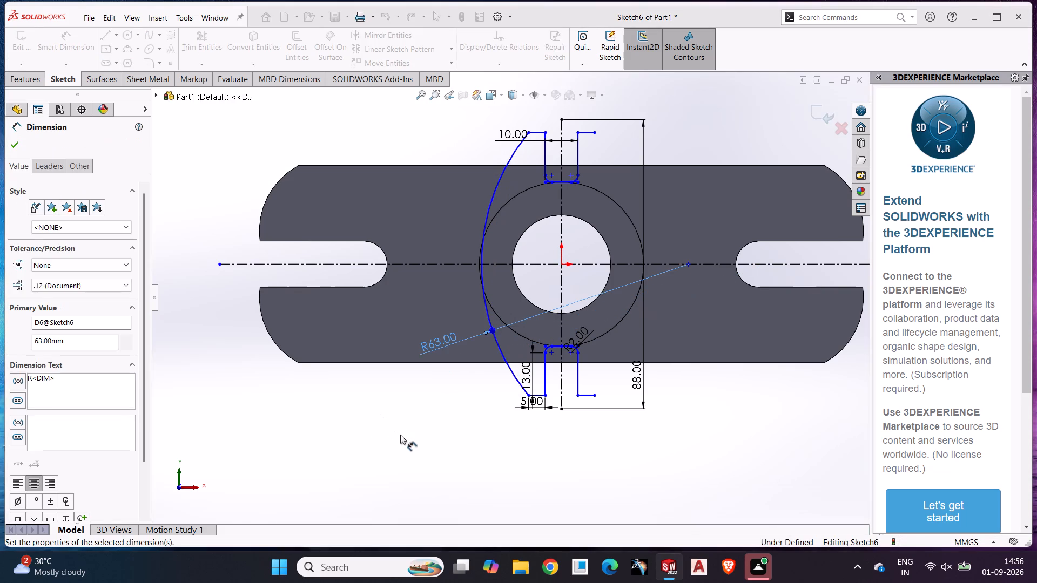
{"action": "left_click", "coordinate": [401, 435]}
Set the left arc's radius to 60 mm.
{"action": "double_click", "coordinate": [440, 344]}
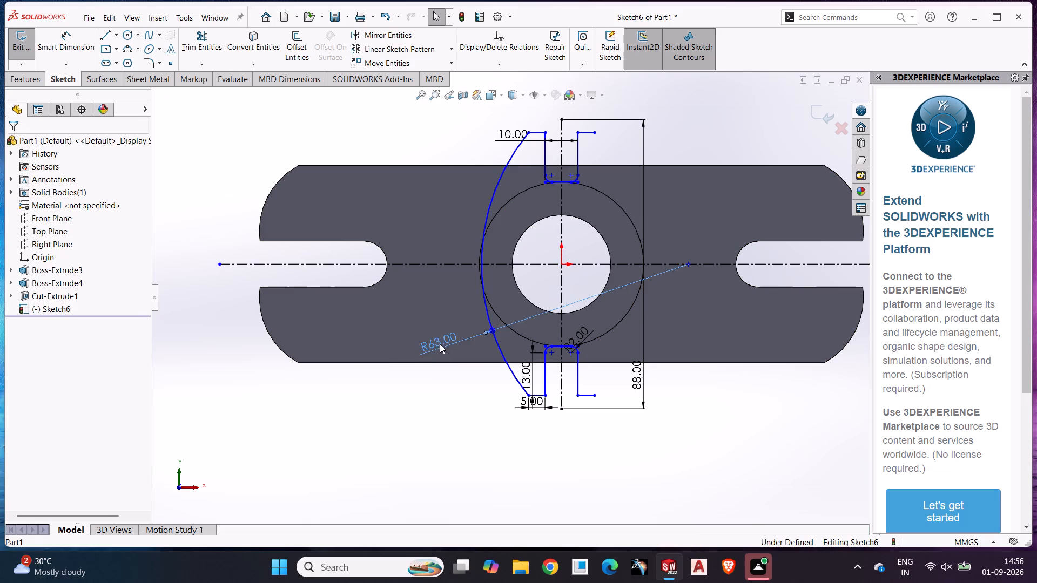
{"action": "key", "text": "6"}
{"action": "key", "text": "0"}
{"action": "key", "text": "Return"}
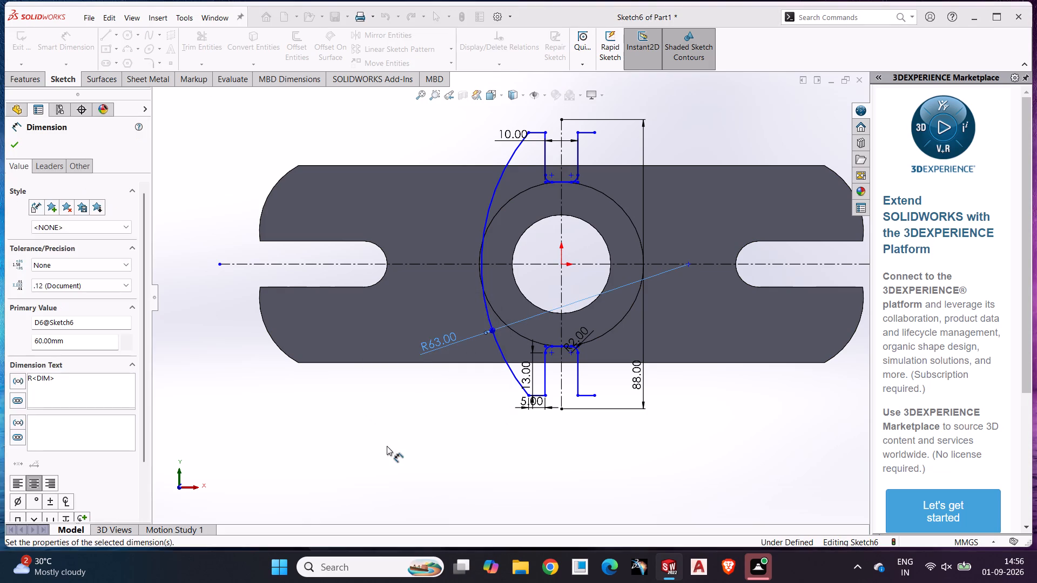
{"action": "left_click", "coordinate": [387, 446]}
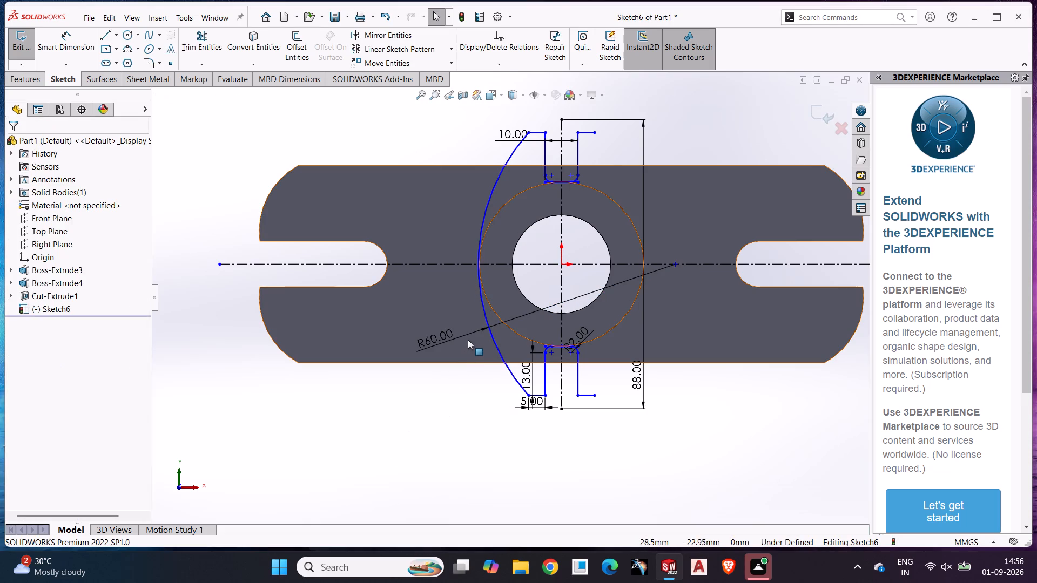
Delete the radius dimension on the left arc.
{"action": "left_click", "coordinate": [468, 334]}
{"action": "key", "text": "Delete"}
{"action": "left_click", "coordinate": [410, 418]}
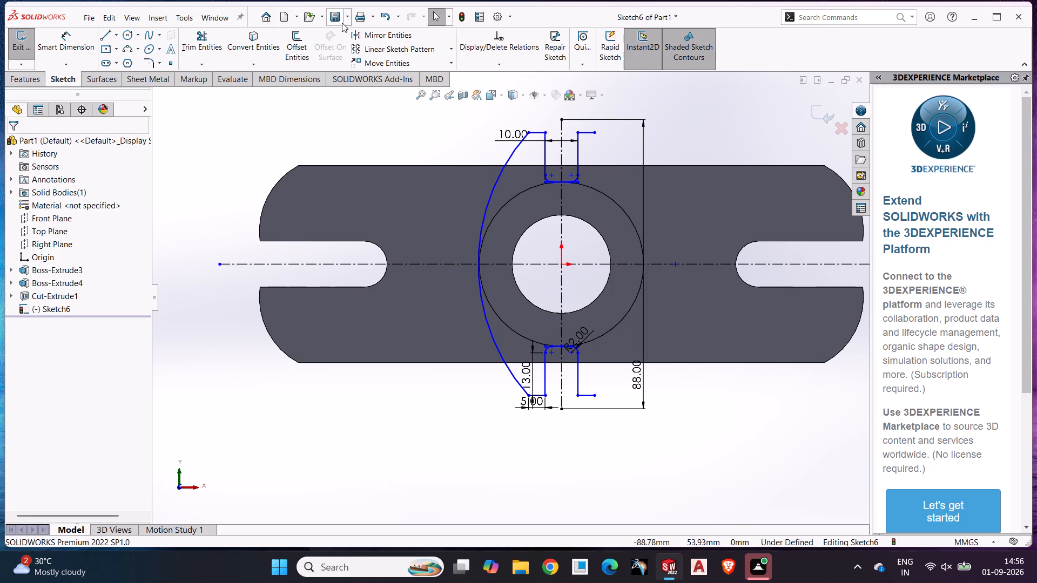
Mirror the left arc about the vertical centerline, keeping the original.
{"action": "left_click", "coordinate": [376, 39]}
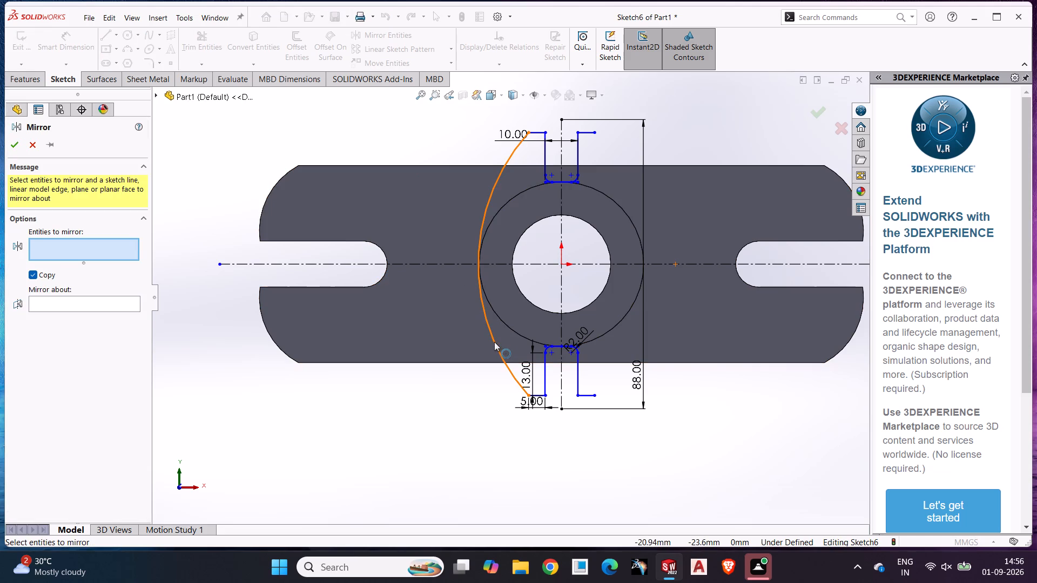
{"action": "left_click", "coordinate": [494, 342]}
{"action": "left_click", "coordinate": [54, 310]}
{"action": "left_click", "coordinate": [102, 313]}
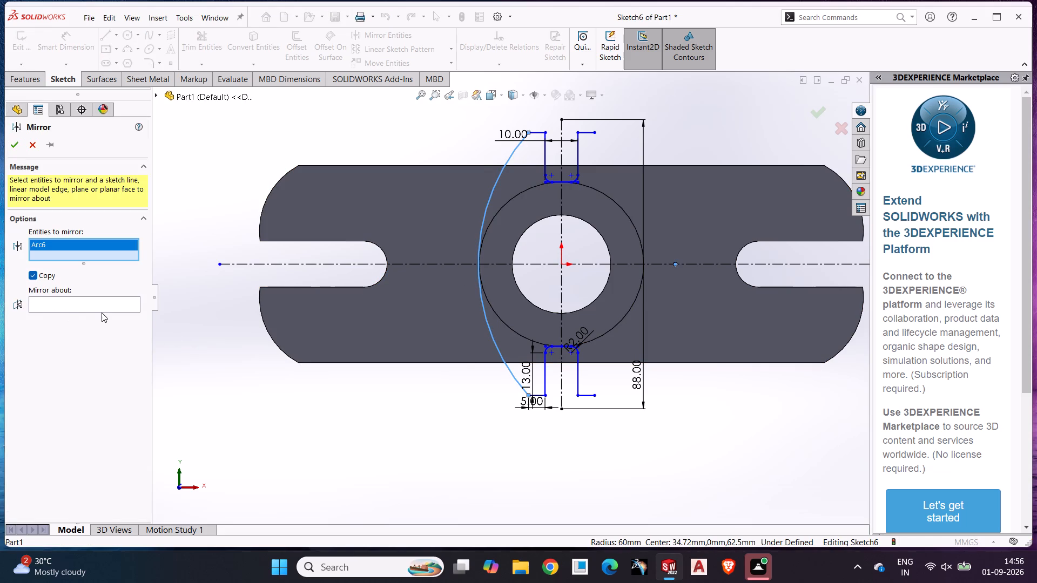
{"action": "left_click_drag", "start_coordinate": [102, 307], "coordinate": [106, 308]}
{"action": "left_click", "coordinate": [563, 388]}
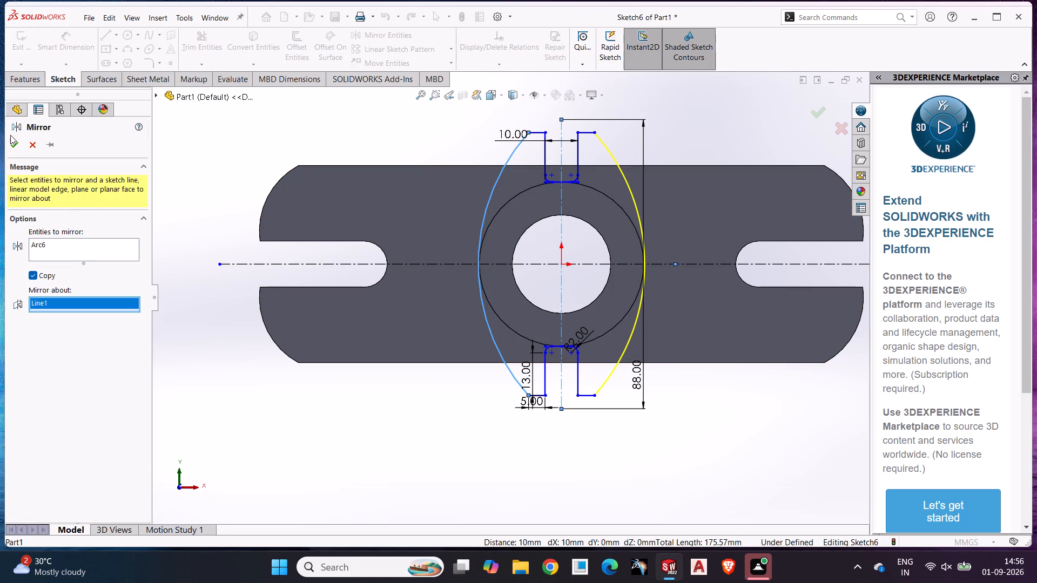
{"action": "left_click_drag", "start_coordinate": [11, 141], "coordinate": [16, 143]}
{"action": "left_click", "coordinate": [244, 158]}
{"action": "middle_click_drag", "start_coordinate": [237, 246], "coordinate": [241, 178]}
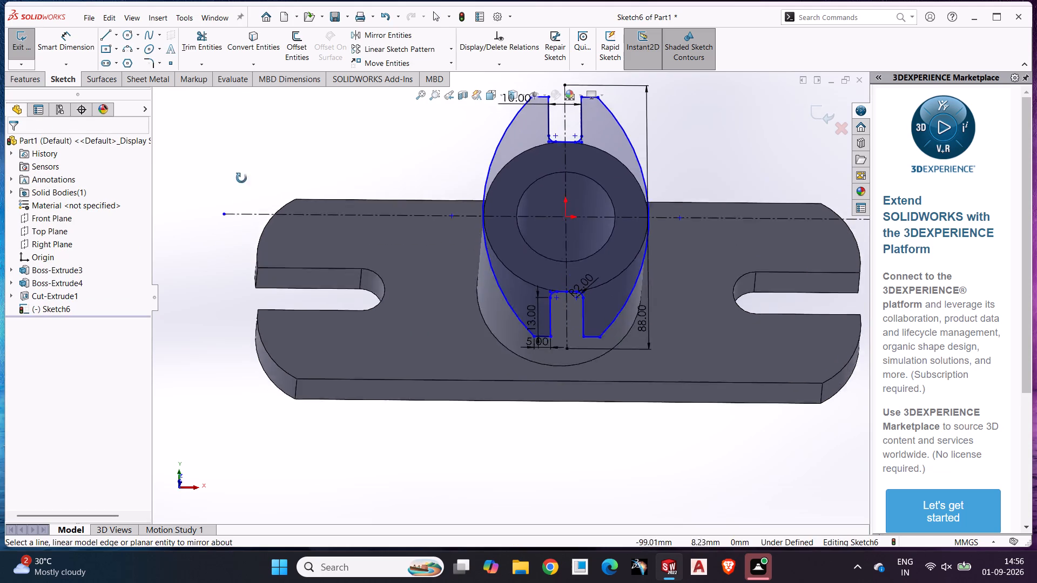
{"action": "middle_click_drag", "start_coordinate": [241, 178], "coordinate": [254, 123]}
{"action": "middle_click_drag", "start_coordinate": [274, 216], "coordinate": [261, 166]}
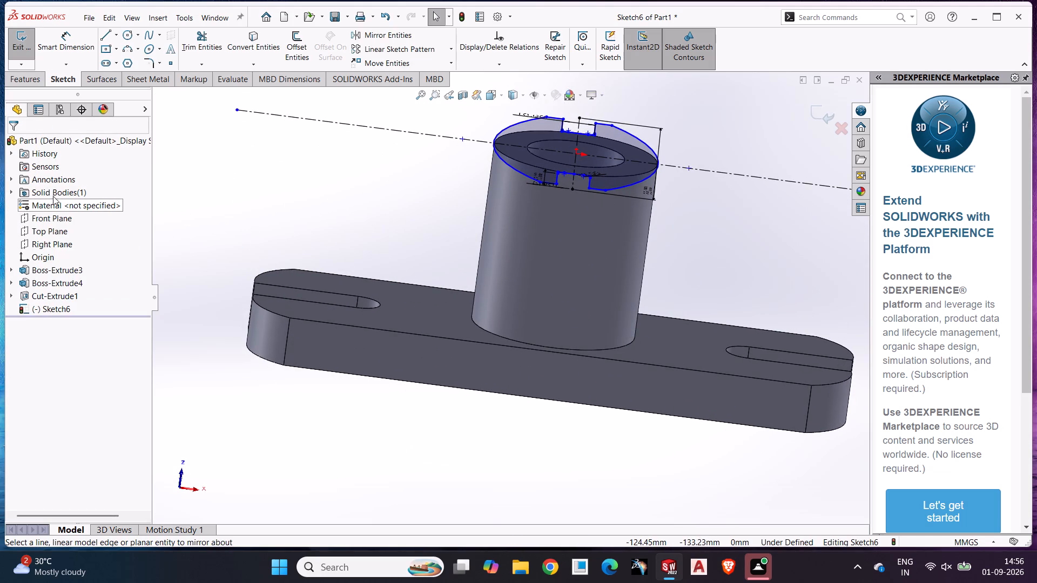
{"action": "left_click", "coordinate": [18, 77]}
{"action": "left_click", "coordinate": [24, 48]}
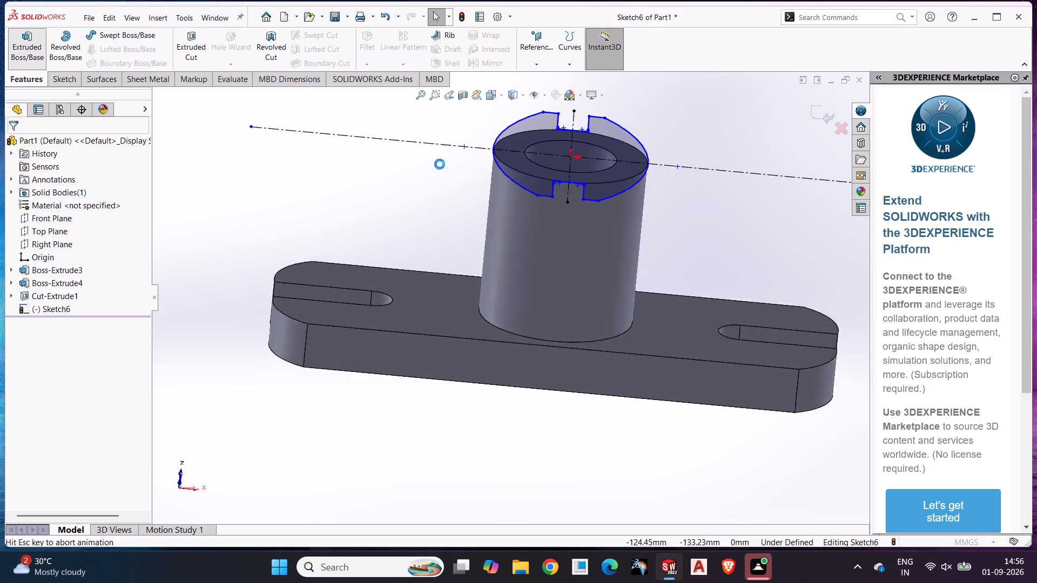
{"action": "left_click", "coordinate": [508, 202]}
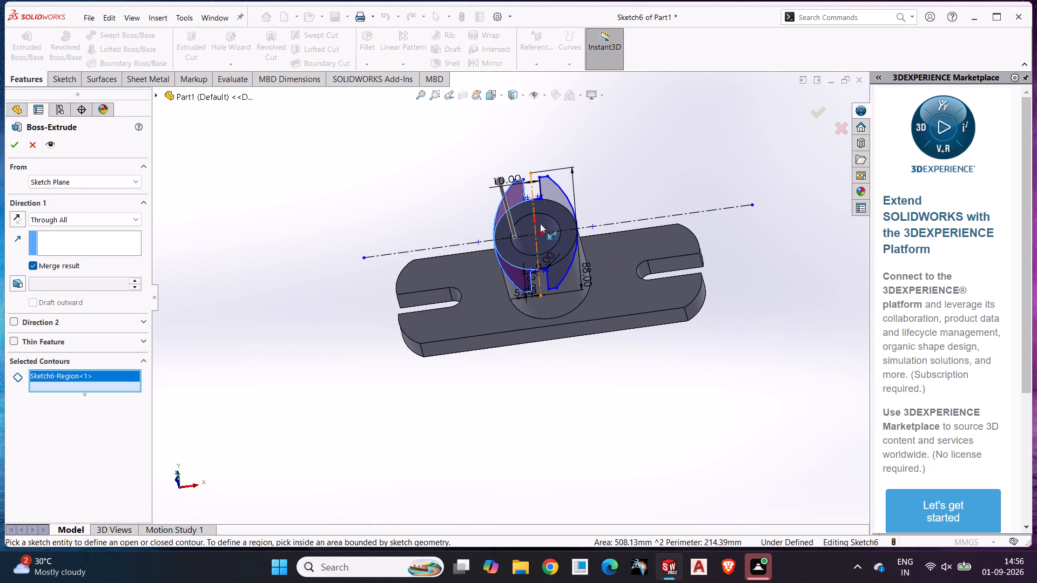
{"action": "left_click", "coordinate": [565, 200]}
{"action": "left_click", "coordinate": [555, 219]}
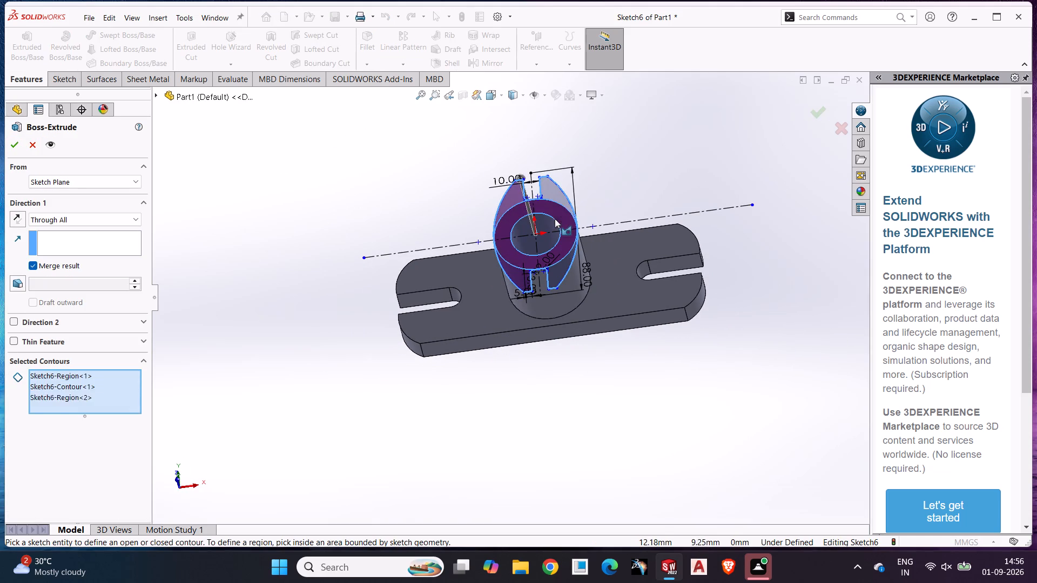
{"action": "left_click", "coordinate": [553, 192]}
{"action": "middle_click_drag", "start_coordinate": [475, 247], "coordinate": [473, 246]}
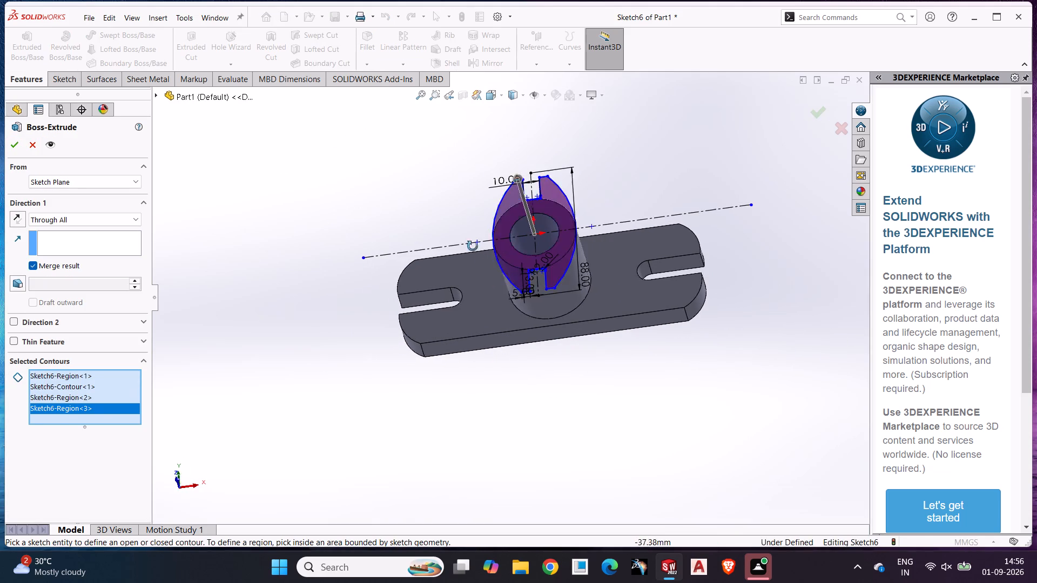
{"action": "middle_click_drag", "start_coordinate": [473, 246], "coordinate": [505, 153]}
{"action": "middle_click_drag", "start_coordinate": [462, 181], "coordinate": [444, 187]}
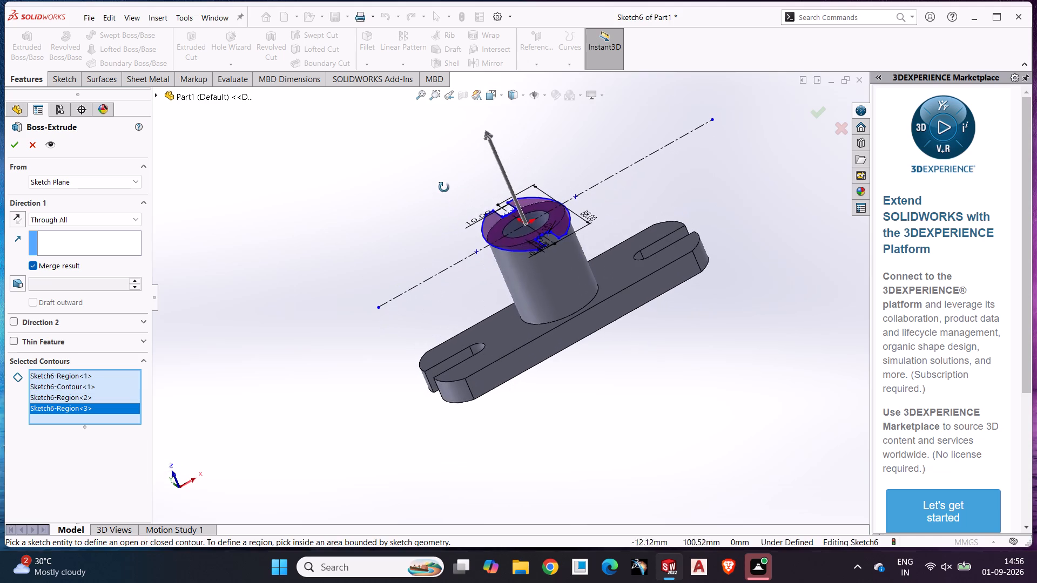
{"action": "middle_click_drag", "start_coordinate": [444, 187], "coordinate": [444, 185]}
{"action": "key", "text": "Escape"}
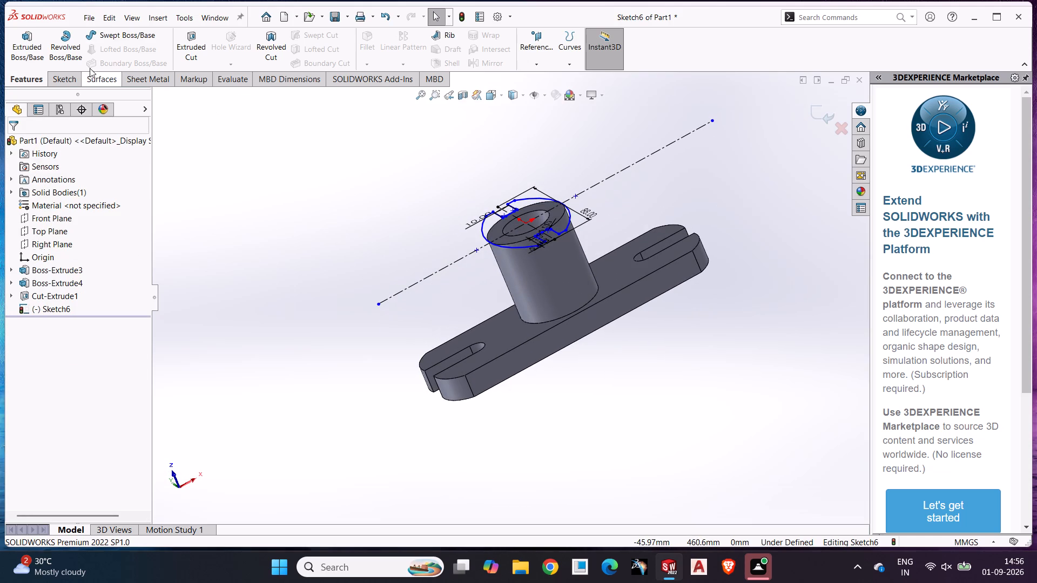
Extrude the flange sketch's two arc-sided regions and the ring around the bore as a 15 mm blind boss, merged with the body.
{"action": "left_click", "coordinate": [28, 53]}
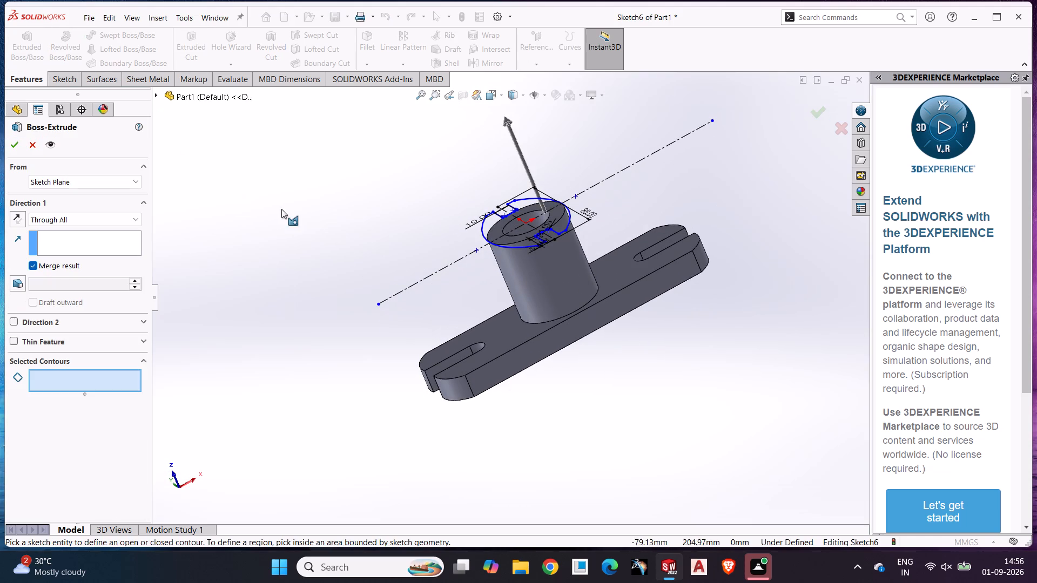
{"action": "middle_click_drag", "start_coordinate": [286, 212], "coordinate": [282, 307]}
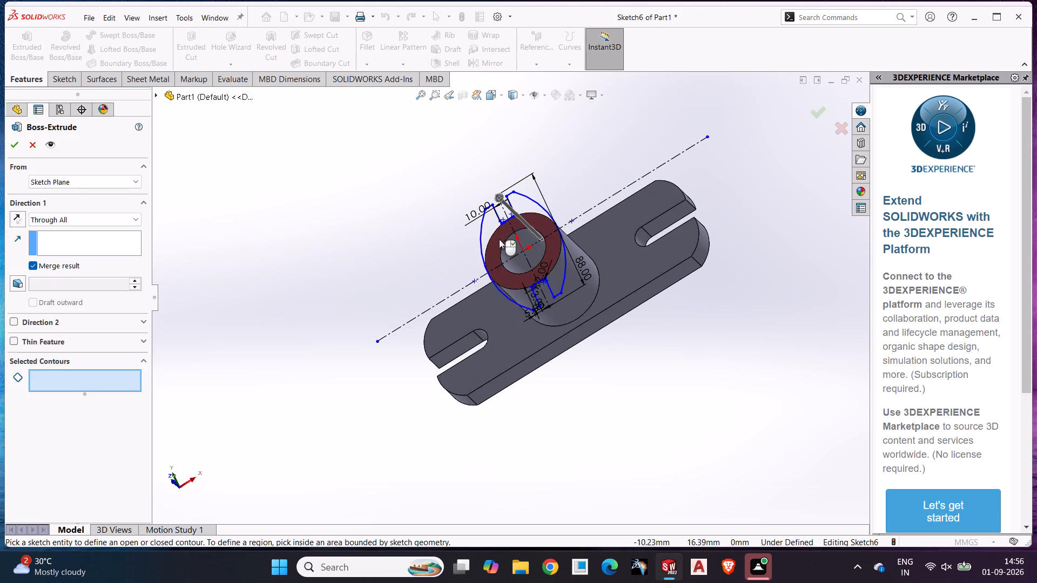
{"action": "left_click", "coordinate": [554, 272]}
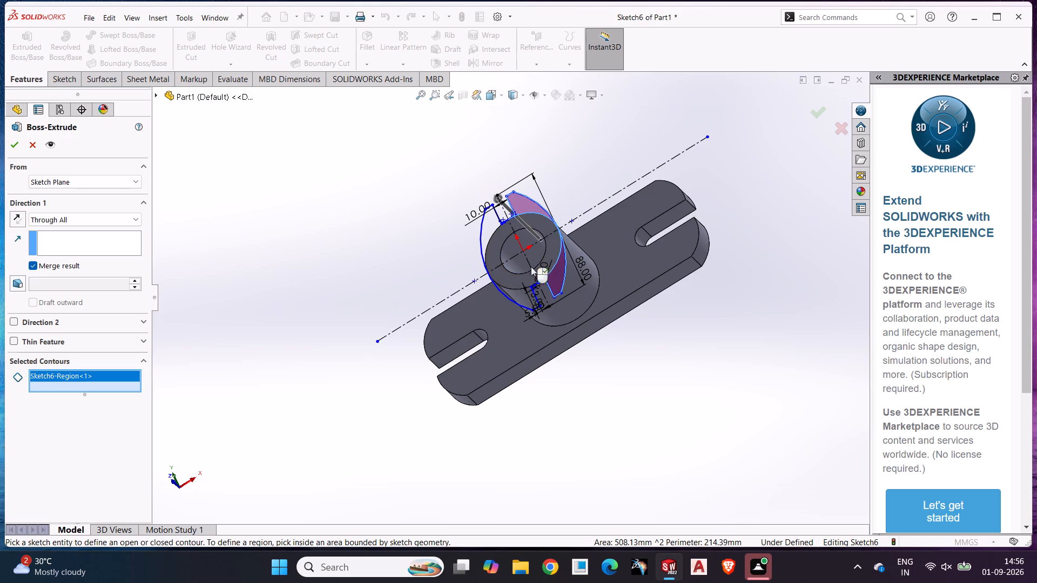
{"action": "left_click", "coordinate": [518, 291]}
{"action": "left_click", "coordinate": [513, 276]}
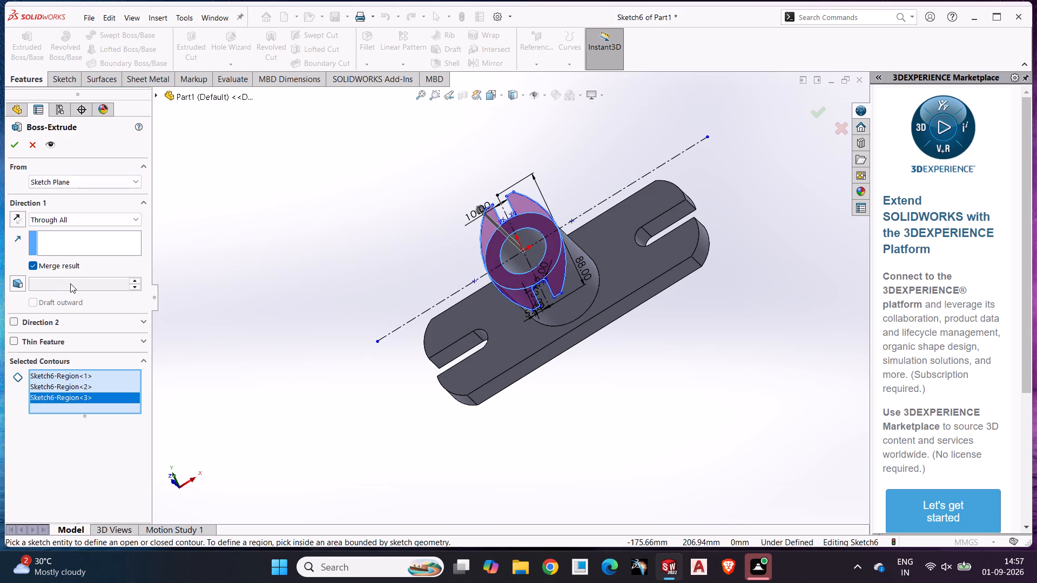
{"action": "left_click", "coordinate": [59, 217]}
{"action": "left_click", "coordinate": [60, 235]}
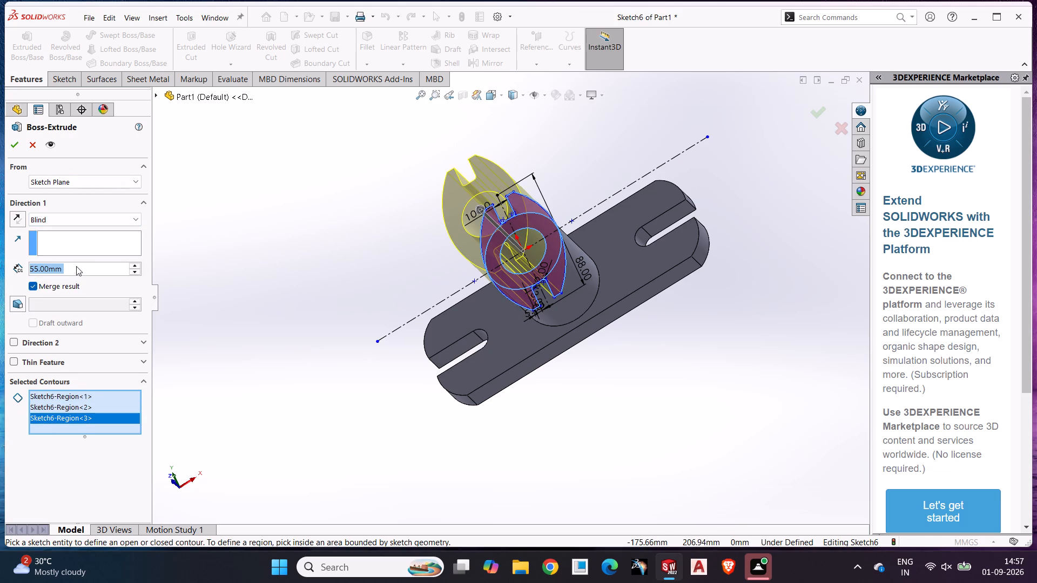
{"action": "type", "text": "15"}
{"action": "key", "text": "Return"}
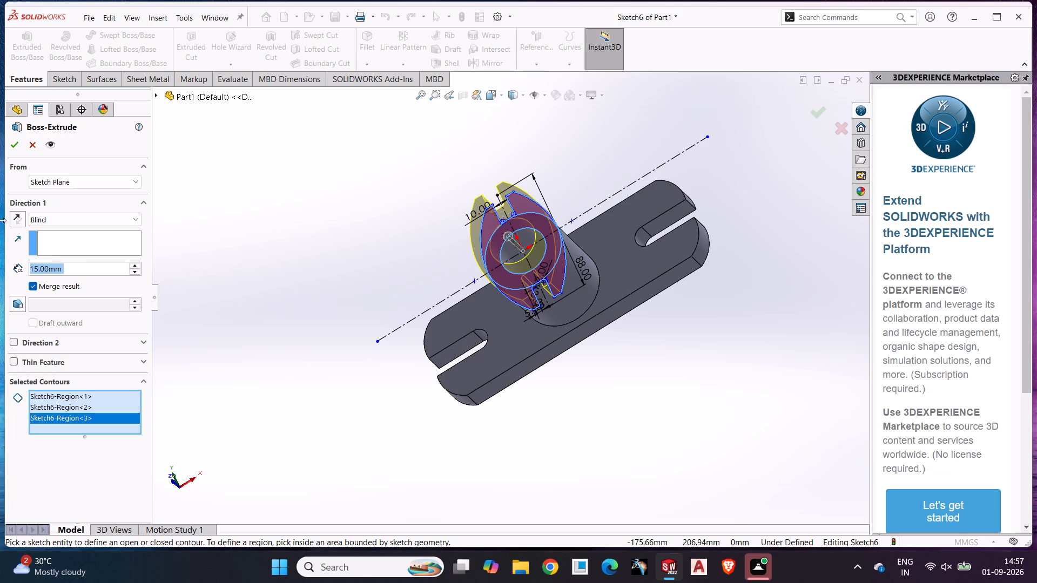
{"action": "left_click", "coordinate": [14, 145]}
{"action": "left_click", "coordinate": [251, 212]}
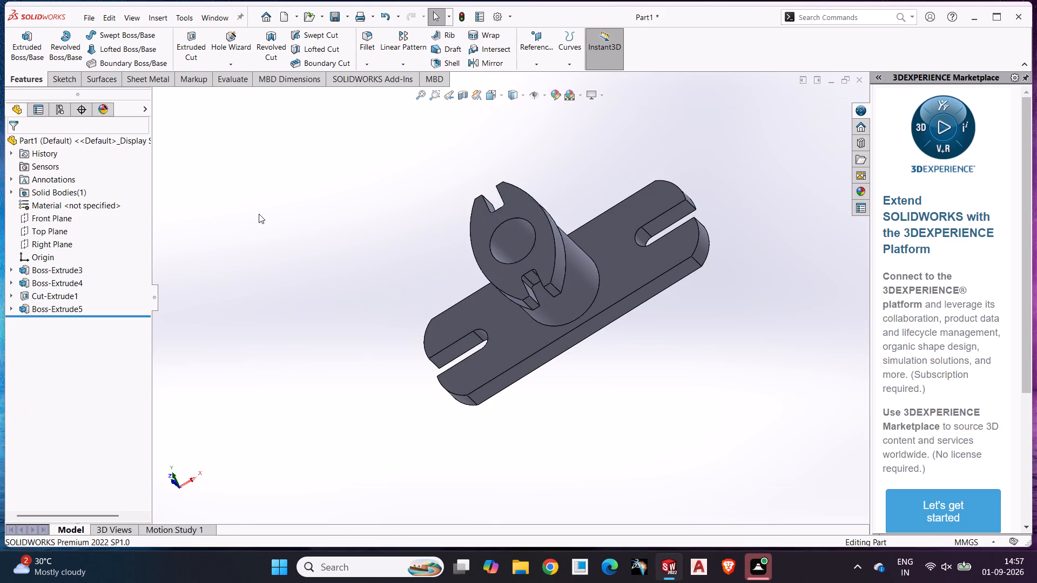
Examine the bracket from several angles, checking the notched flange, the bore and the slotted plate.
{"action": "middle_click_drag", "start_coordinate": [277, 226], "coordinate": [294, 201]}
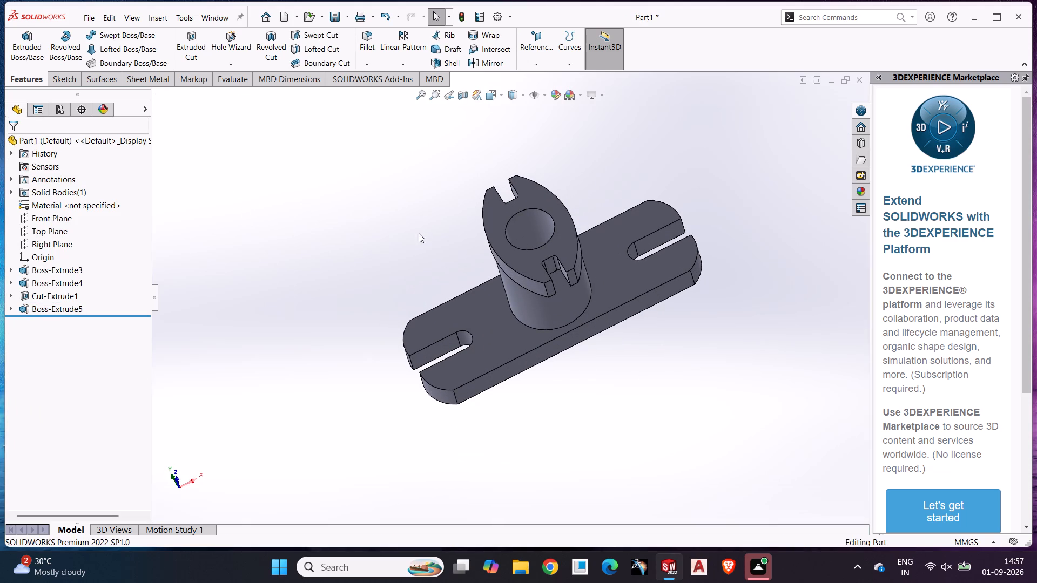
{"action": "middle_click_drag", "start_coordinate": [438, 260], "coordinate": [449, 348]}
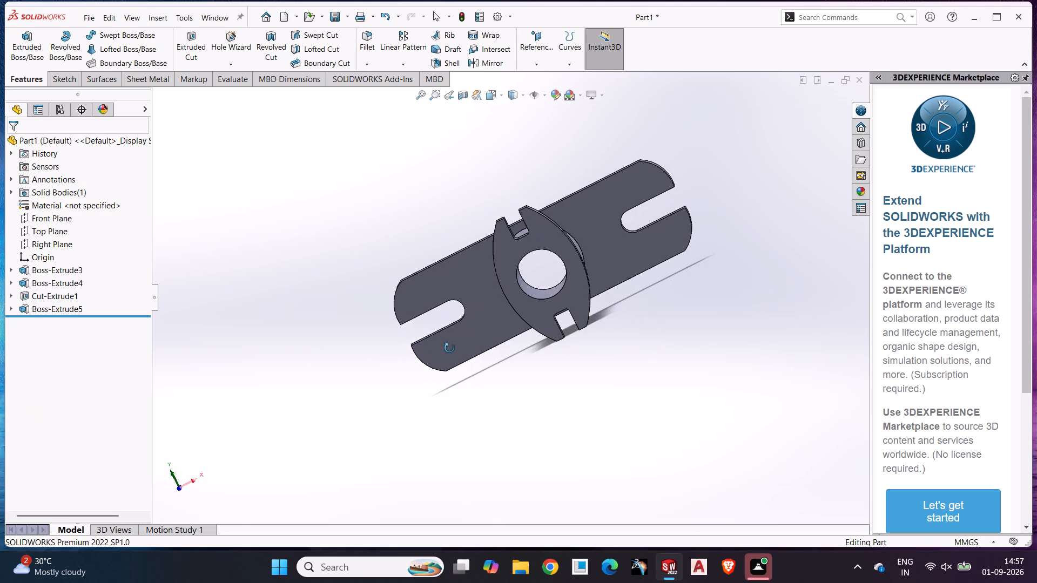
{"action": "middle_click_drag", "start_coordinate": [449, 348], "coordinate": [448, 344]}
{"action": "middle_click_drag", "start_coordinate": [648, 319], "coordinate": [621, 283]}
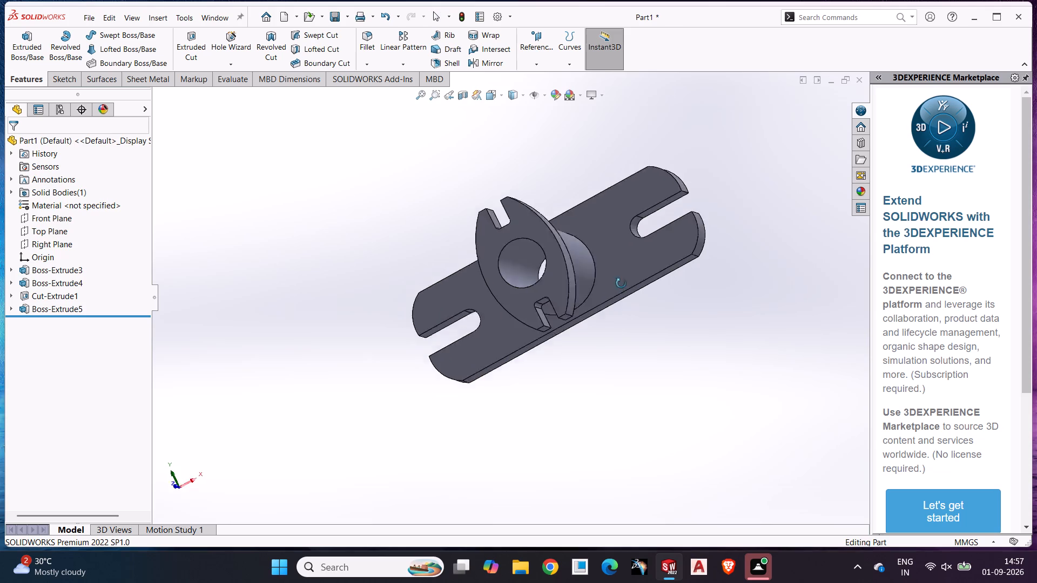
{"action": "middle_click_drag", "start_coordinate": [621, 283], "coordinate": [651, 148]}
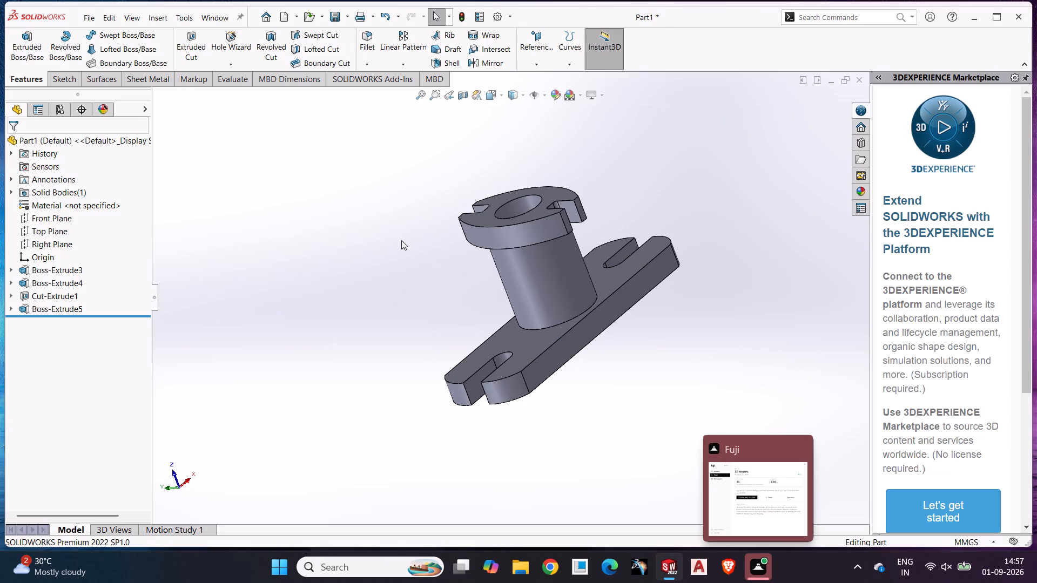
{"action": "scroll", "coordinate": [430, 269], "scroll_direction": "down", "scroll_amount": 1}
{"action": "scroll", "coordinate": [437, 271], "scroll_direction": "up", "scroll_amount": 1}
{"action": "middle_click_drag", "start_coordinate": [440, 278], "coordinate": [480, 355]}
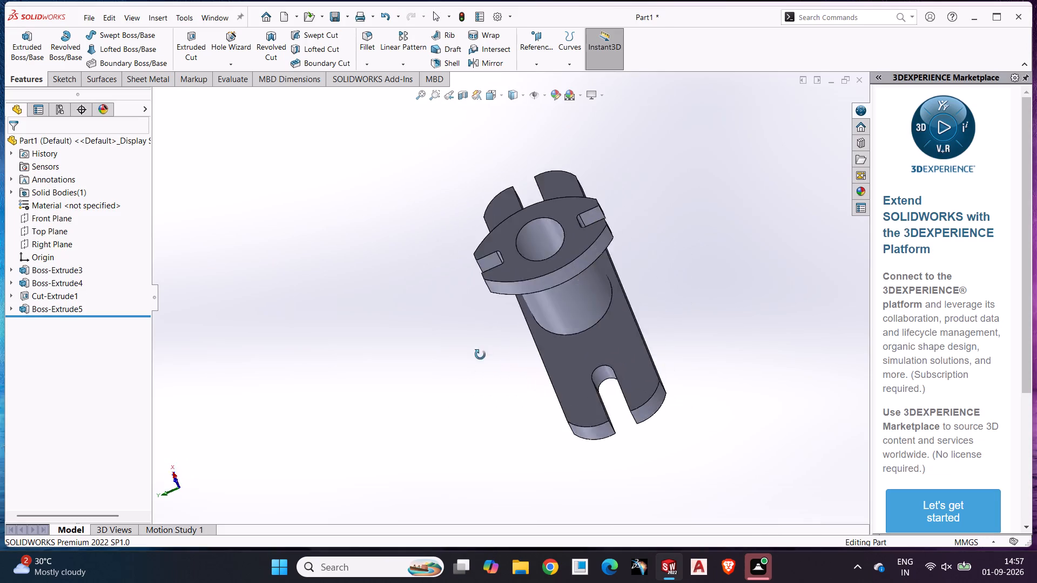
{"action": "middle_click_drag", "start_coordinate": [480, 355], "coordinate": [484, 255]}
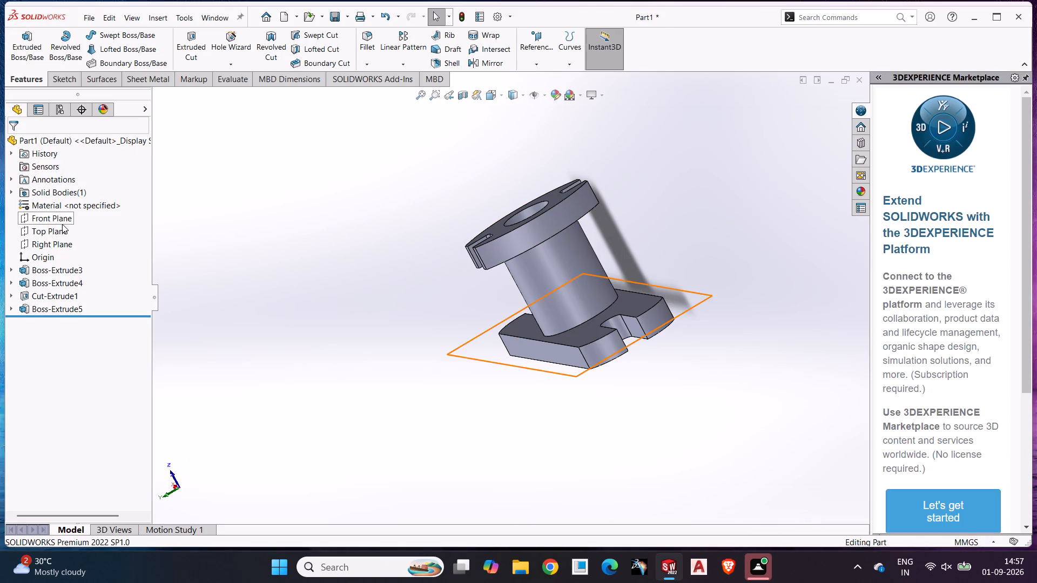
Start a sketch on the Top Plane and draw a vertical centerline through the origin, extending past both ends of the part.
{"action": "left_click", "coordinate": [62, 231]}
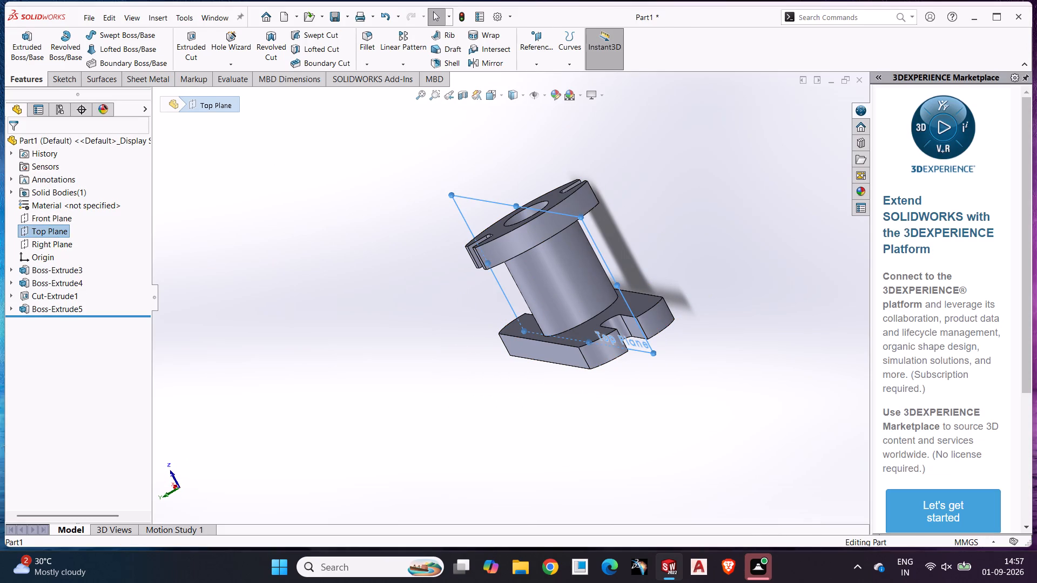
{"action": "left_click", "coordinate": [69, 83]}
{"action": "left_click", "coordinate": [12, 38]}
{"action": "left_click", "coordinate": [234, 294]}
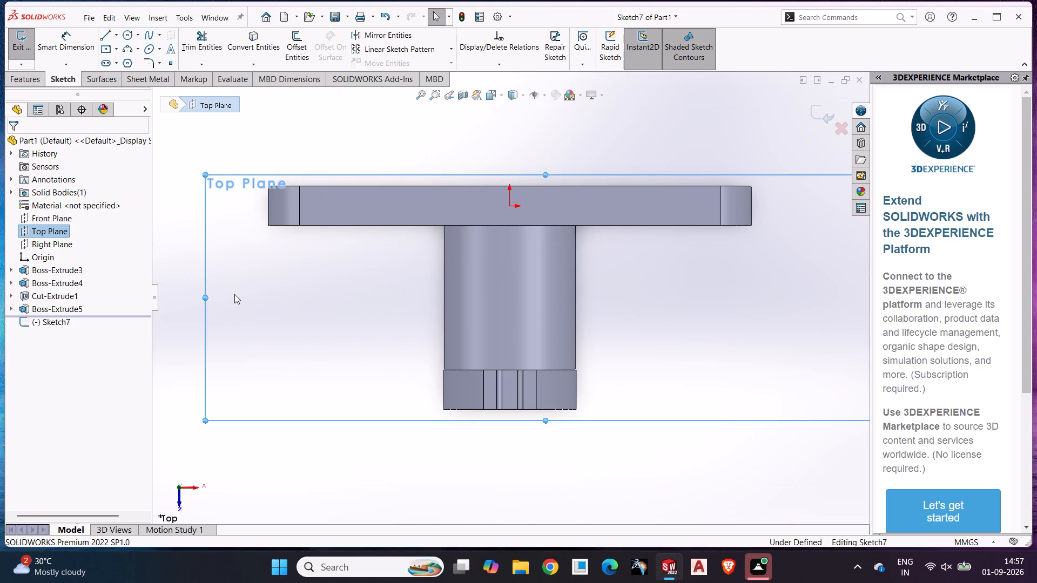
{"action": "left_click", "coordinate": [119, 35]}
{"action": "left_click", "coordinate": [121, 62]}
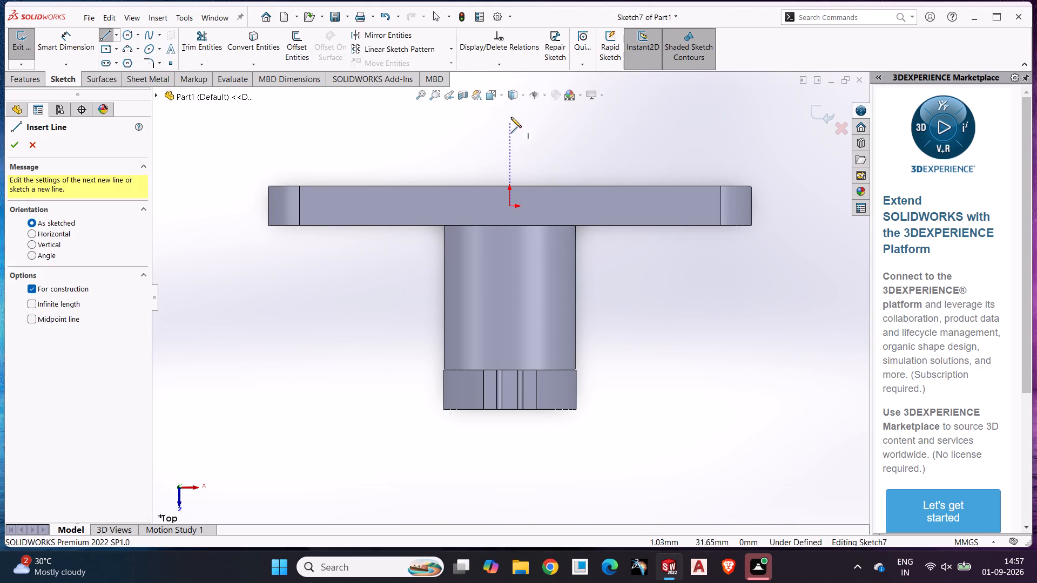
{"action": "left_click", "coordinate": [511, 117]}
{"action": "left_click", "coordinate": [508, 465]}
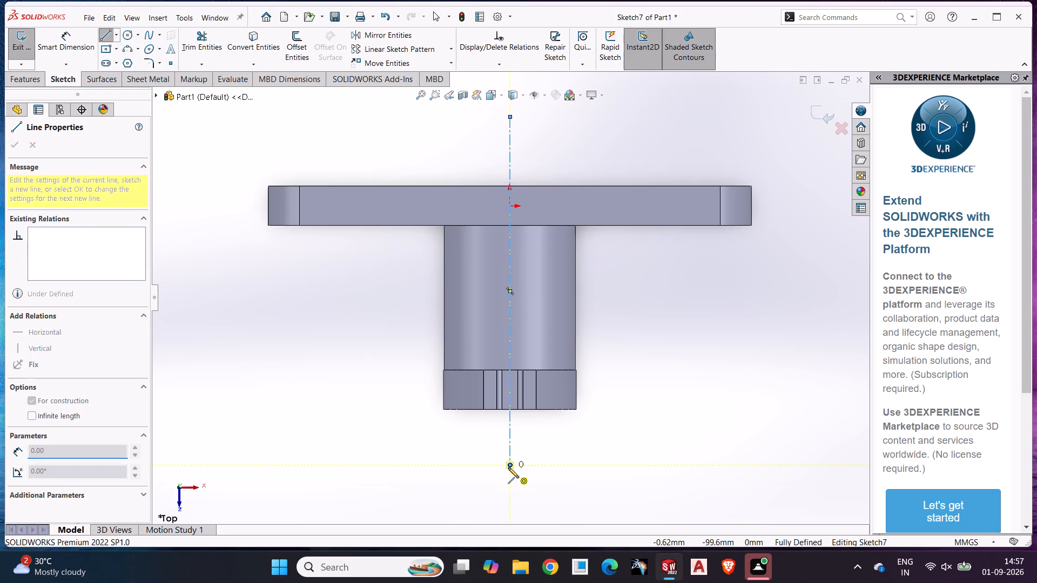
{"action": "key", "text": "Escape"}
Convert the plate's boss-side long edge and the boss's left silhouette edge into sketch lines.
{"action": "middle_click_drag", "start_coordinate": [262, 284], "coordinate": [271, 283]}
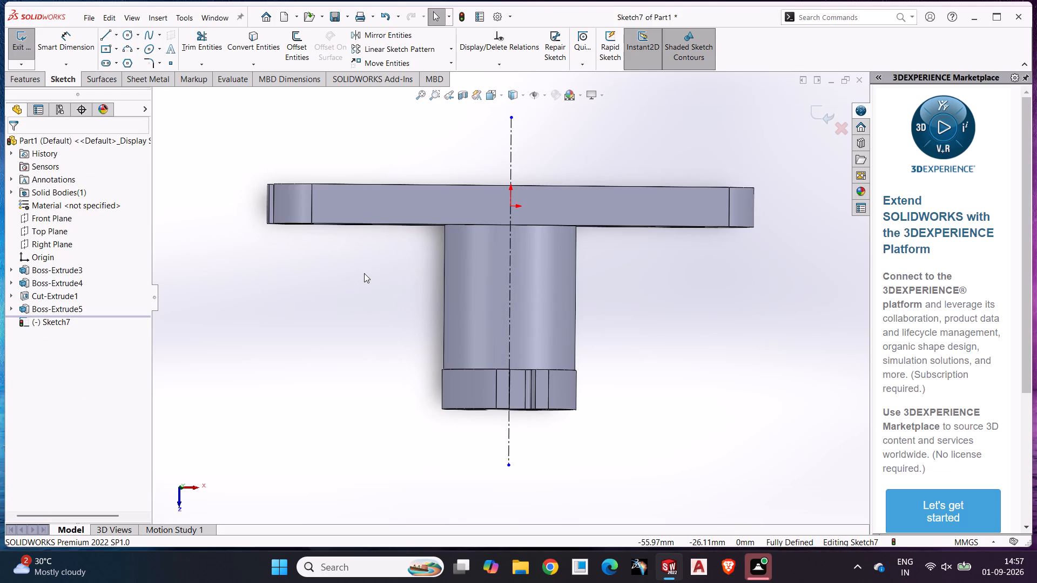
{"action": "key", "text": "ctrl+1"}
{"action": "key", "text": "ctrl+4"}
{"action": "key", "text": "ctrl+5"}
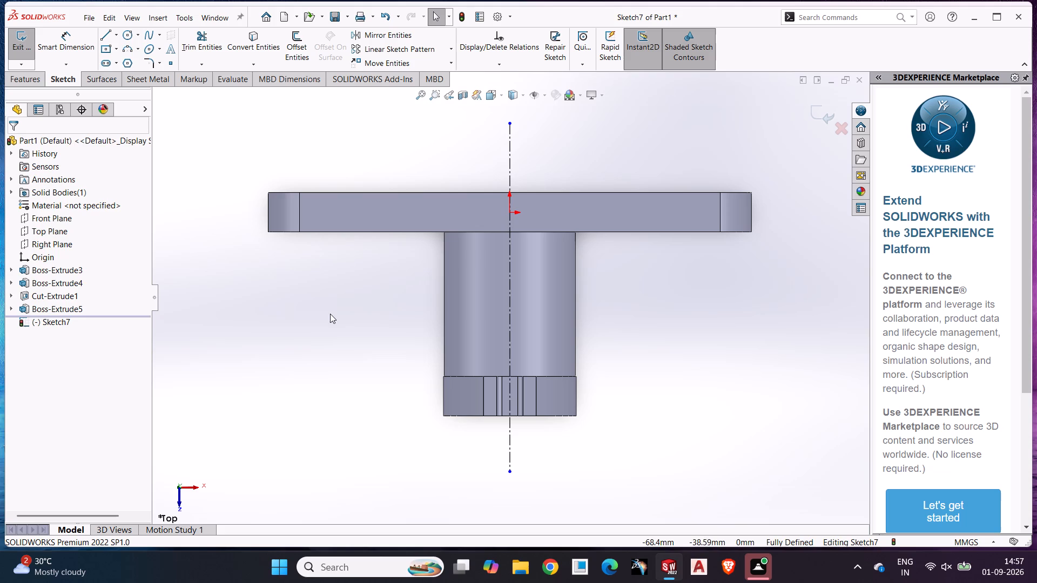
{"action": "left_click", "coordinate": [410, 233]}
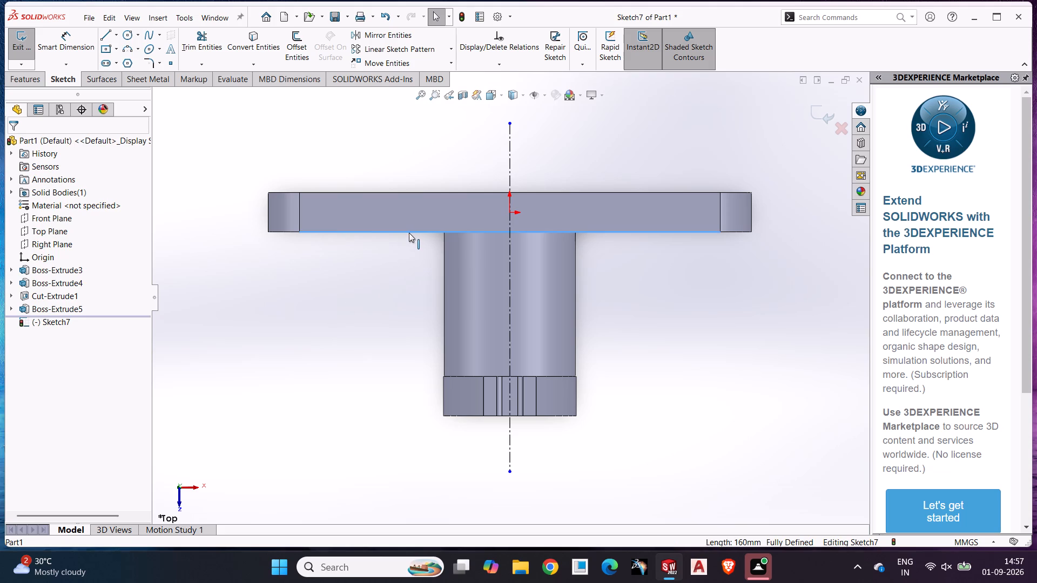
{"action": "left_click", "coordinate": [258, 53]}
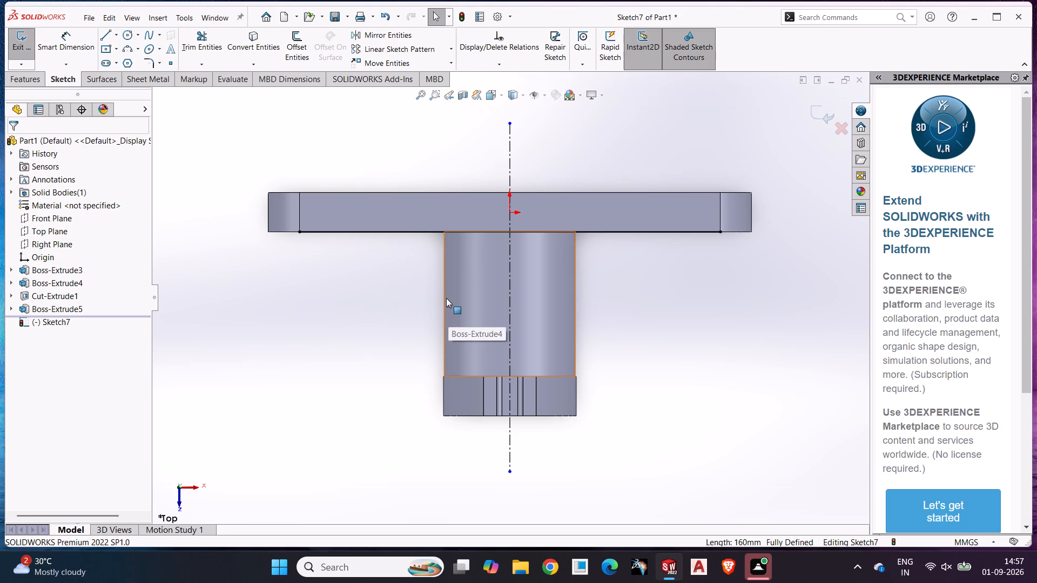
{"action": "left_click", "coordinate": [446, 284]}
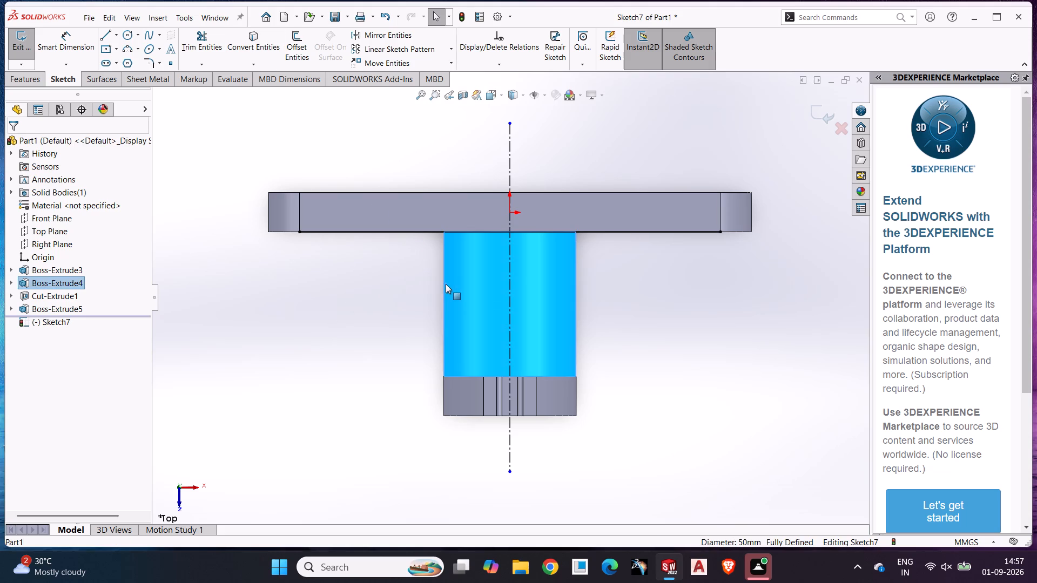
{"action": "left_click", "coordinate": [411, 303]}
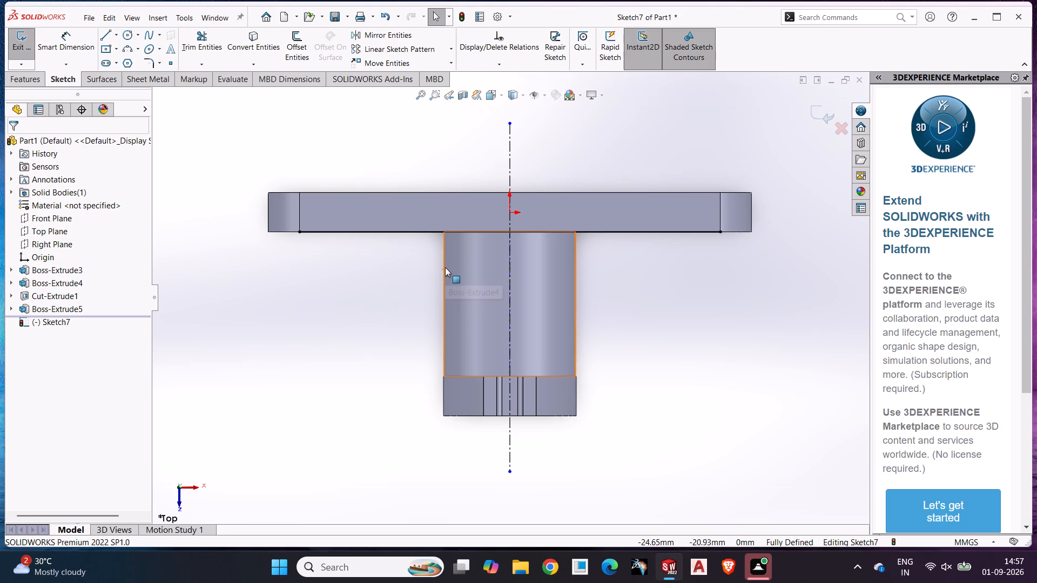
{"action": "left_click", "coordinate": [444, 264]}
{"action": "left_click", "coordinate": [261, 40]}
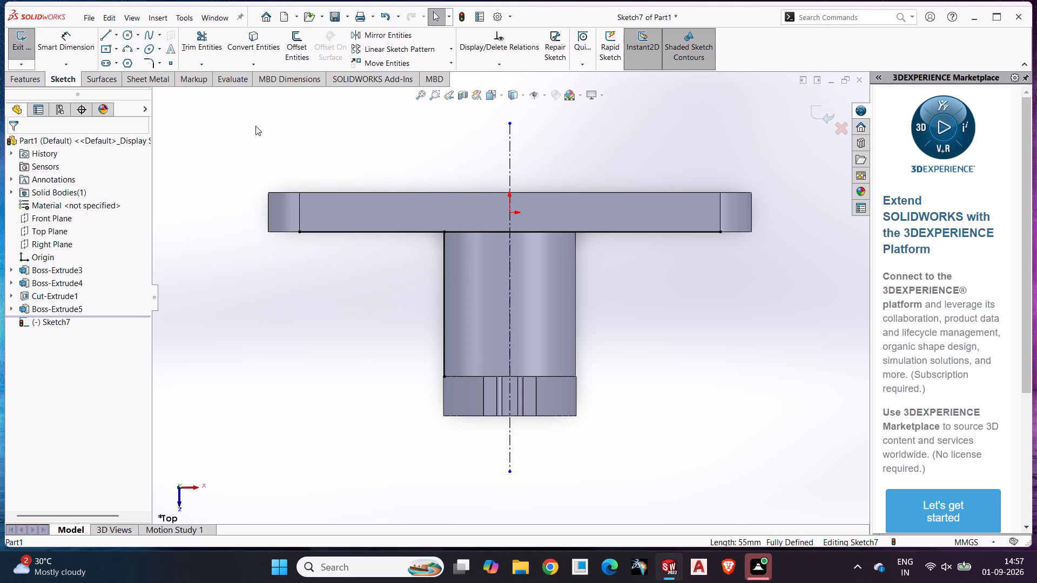
{"action": "left_click", "coordinate": [289, 367]}
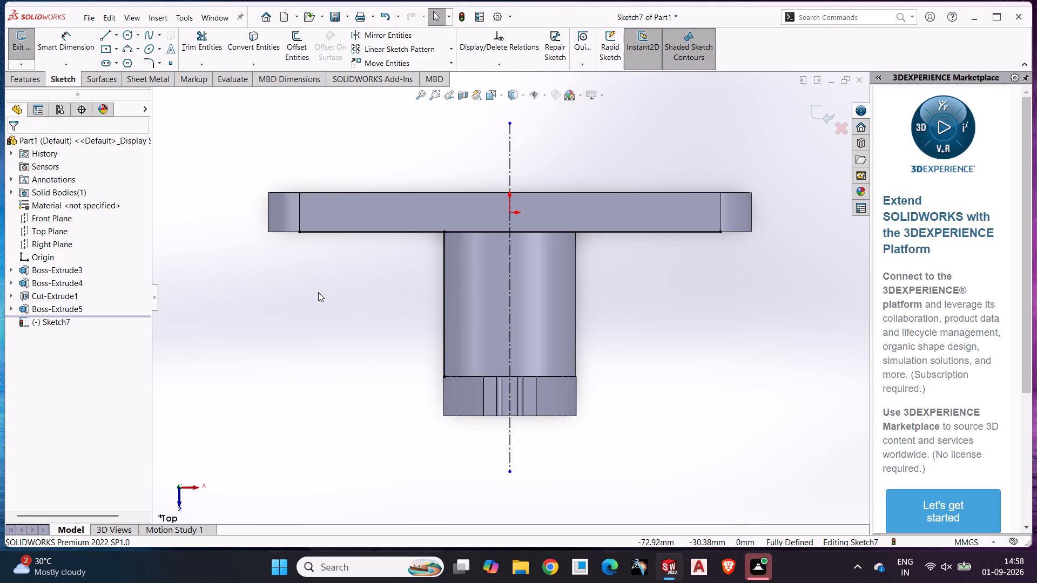
Draw a line along the boss from the plate corner, and a diagonal about 36 mm long from its end to the plate edge.
{"action": "left_click", "coordinate": [103, 37]}
{"action": "left_click", "coordinate": [444, 232]}
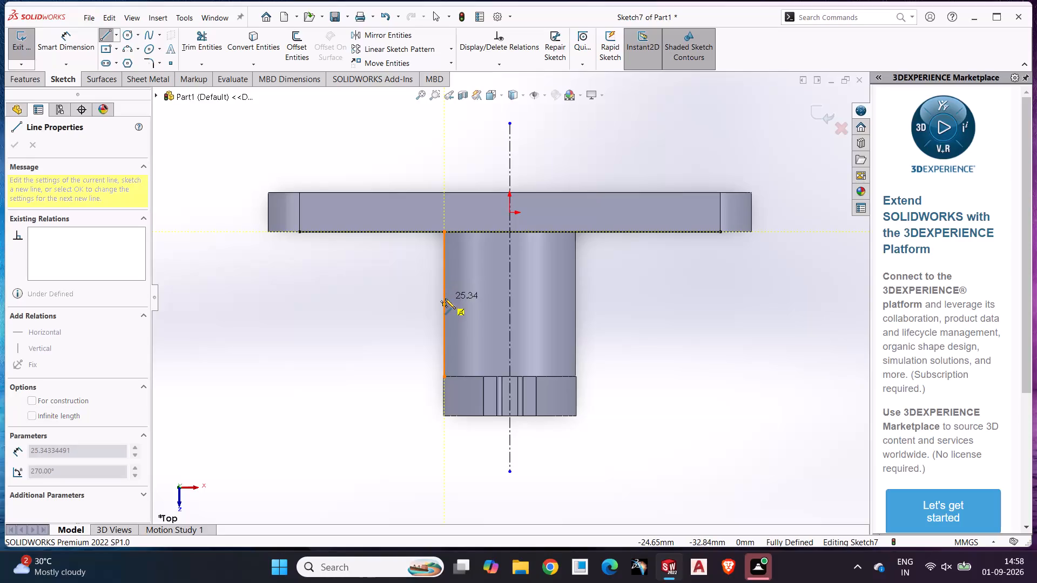
{"action": "left_click", "coordinate": [444, 312]}
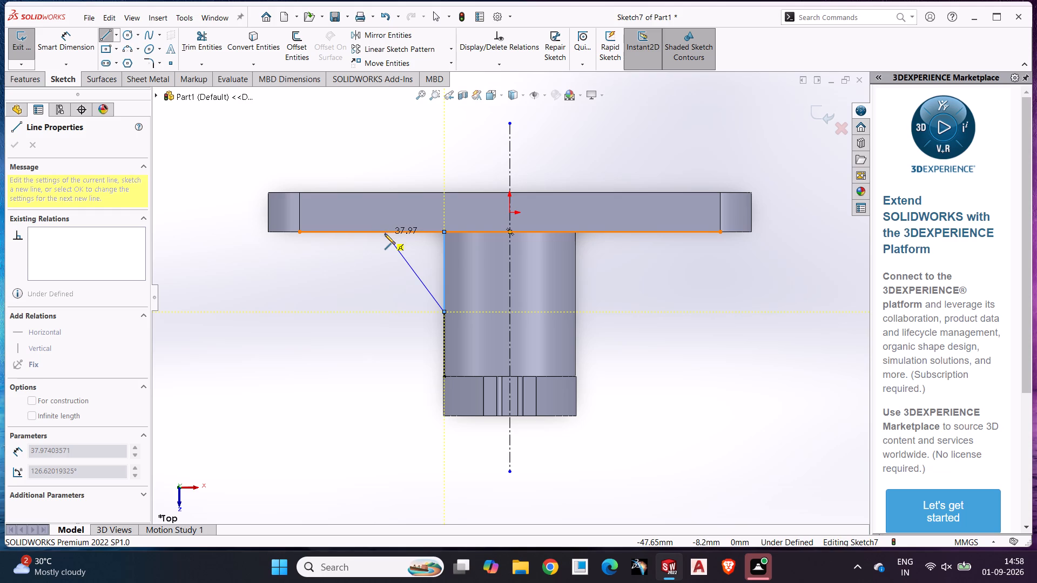
{"action": "left_click", "coordinate": [392, 233]}
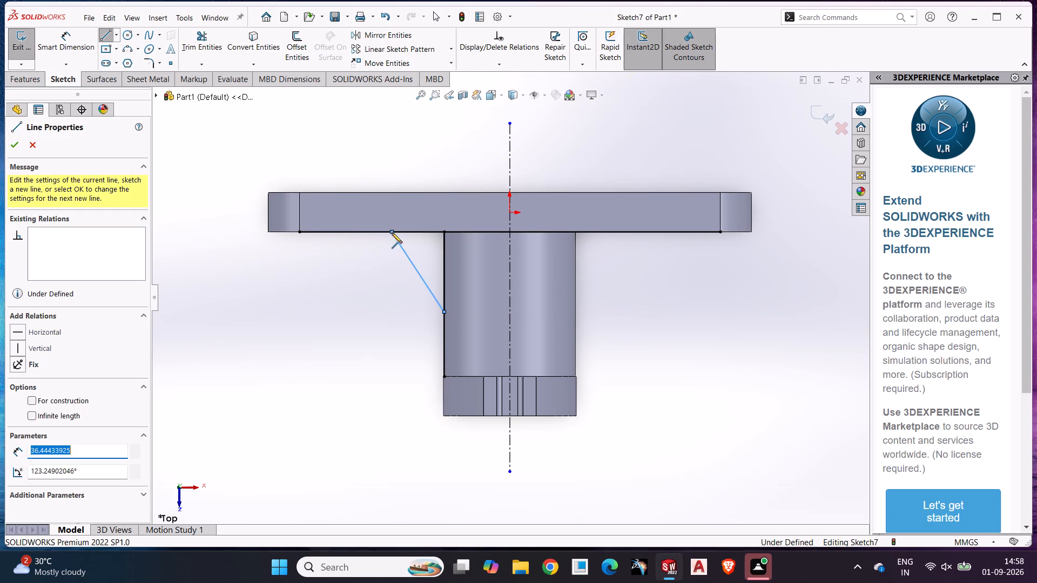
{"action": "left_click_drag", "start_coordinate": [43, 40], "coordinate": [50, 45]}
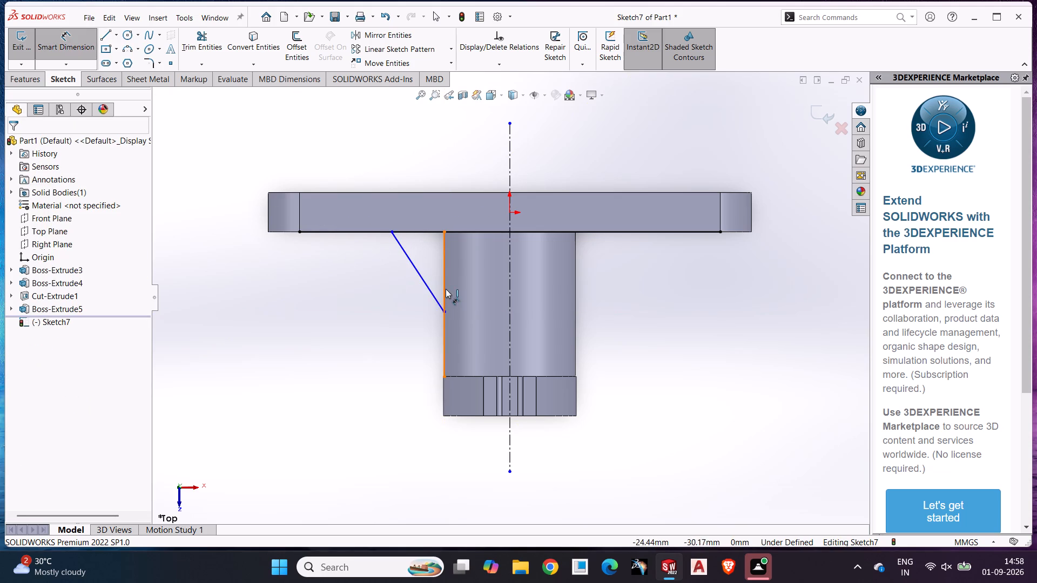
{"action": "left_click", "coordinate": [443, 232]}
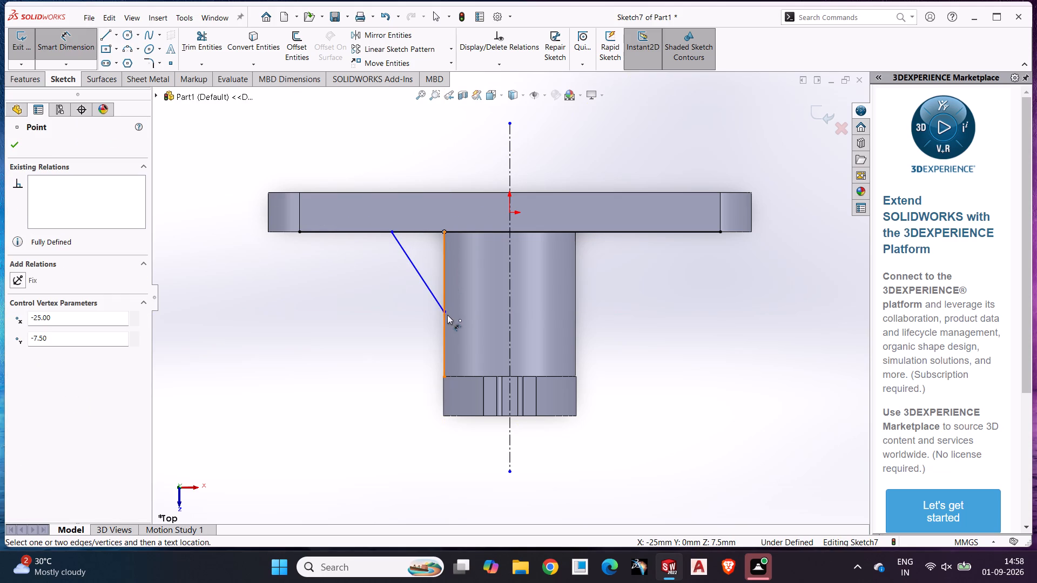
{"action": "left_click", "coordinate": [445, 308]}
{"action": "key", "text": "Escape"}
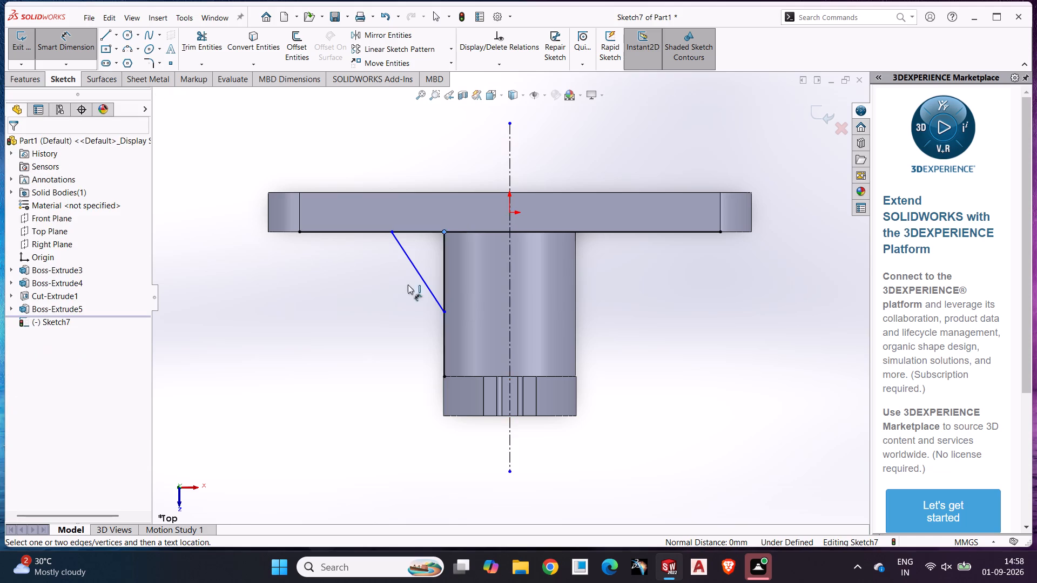
Trim the converted plate and boss edges outside the diagonal, leaving a closed triangular rib profile.
{"action": "left_click", "coordinate": [214, 37]}
{"action": "left_click", "coordinate": [332, 234]}
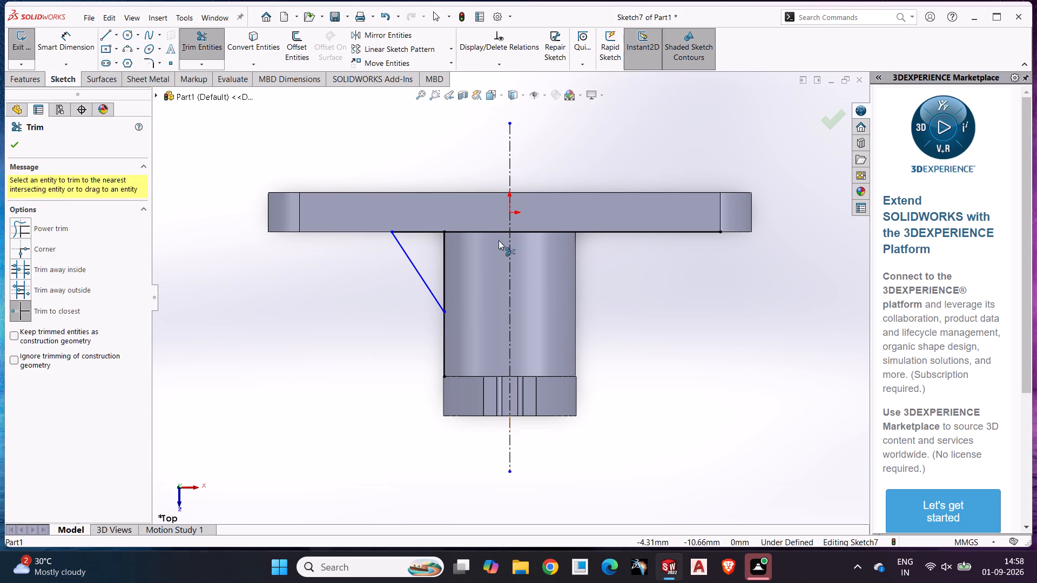
{"action": "left_click", "coordinate": [494, 232]}
{"action": "left_click", "coordinate": [542, 230]}
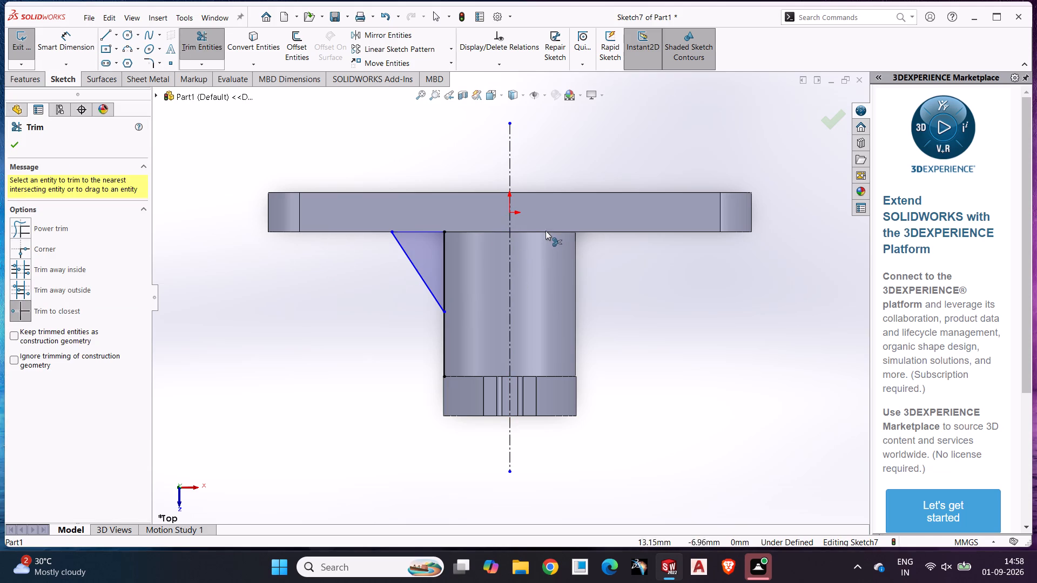
{"action": "left_click", "coordinate": [442, 342]}
{"action": "key", "text": "Escape"}
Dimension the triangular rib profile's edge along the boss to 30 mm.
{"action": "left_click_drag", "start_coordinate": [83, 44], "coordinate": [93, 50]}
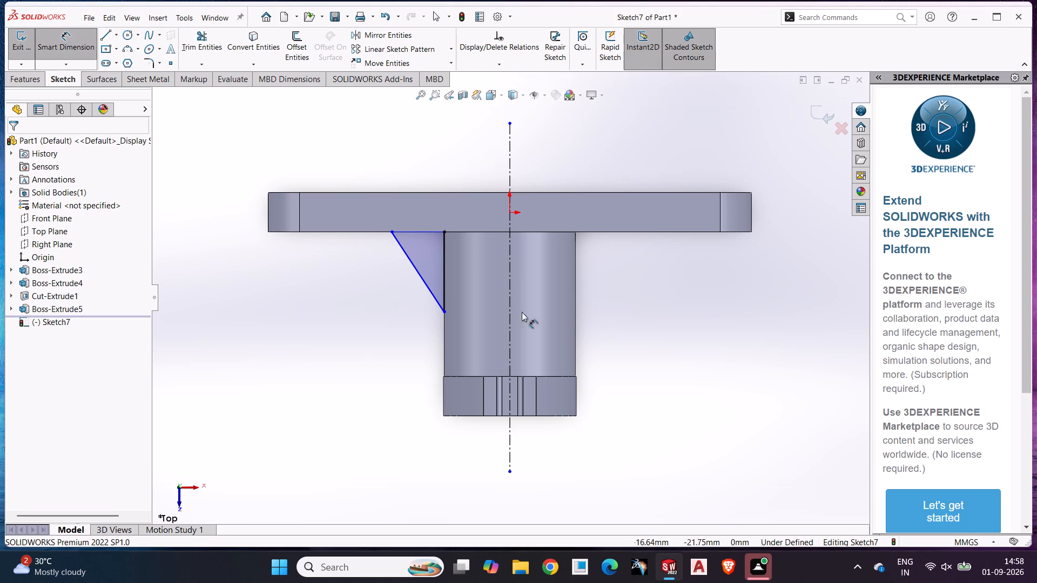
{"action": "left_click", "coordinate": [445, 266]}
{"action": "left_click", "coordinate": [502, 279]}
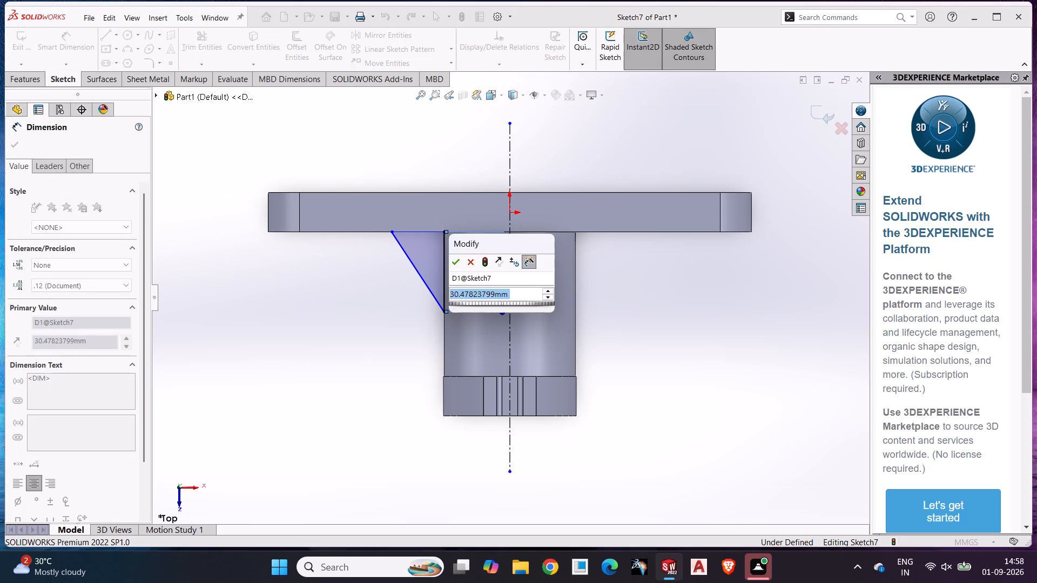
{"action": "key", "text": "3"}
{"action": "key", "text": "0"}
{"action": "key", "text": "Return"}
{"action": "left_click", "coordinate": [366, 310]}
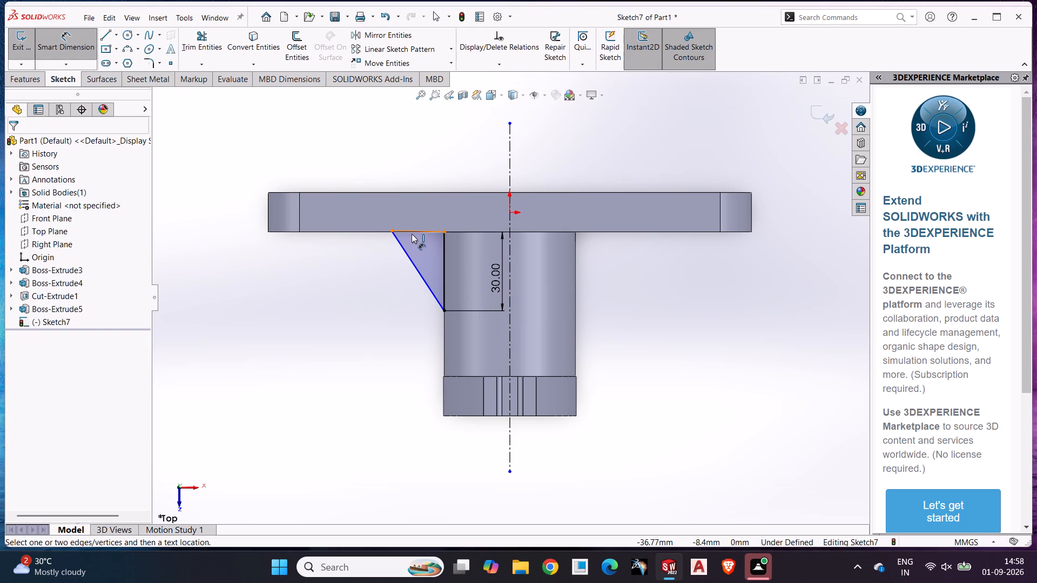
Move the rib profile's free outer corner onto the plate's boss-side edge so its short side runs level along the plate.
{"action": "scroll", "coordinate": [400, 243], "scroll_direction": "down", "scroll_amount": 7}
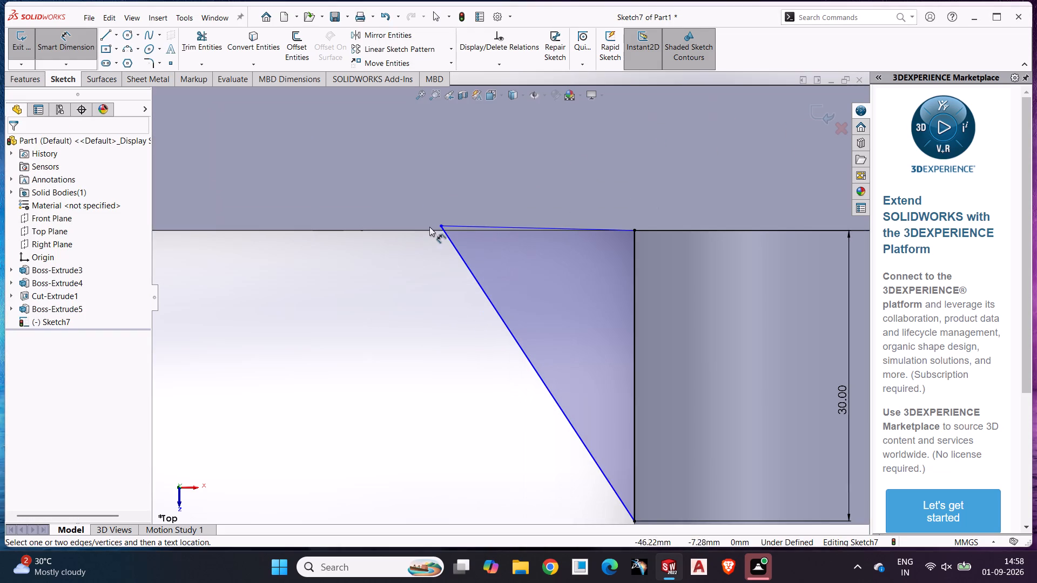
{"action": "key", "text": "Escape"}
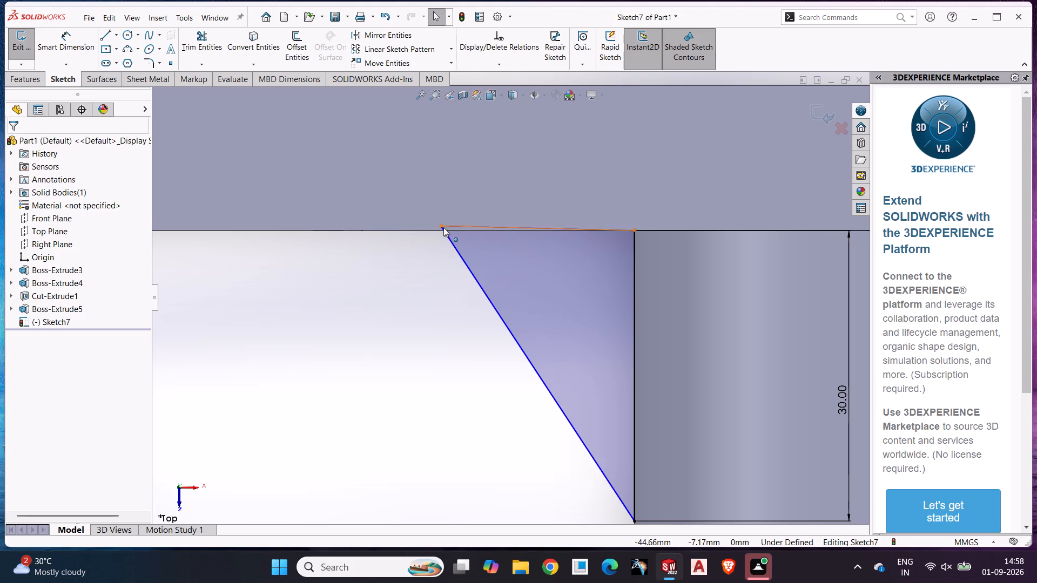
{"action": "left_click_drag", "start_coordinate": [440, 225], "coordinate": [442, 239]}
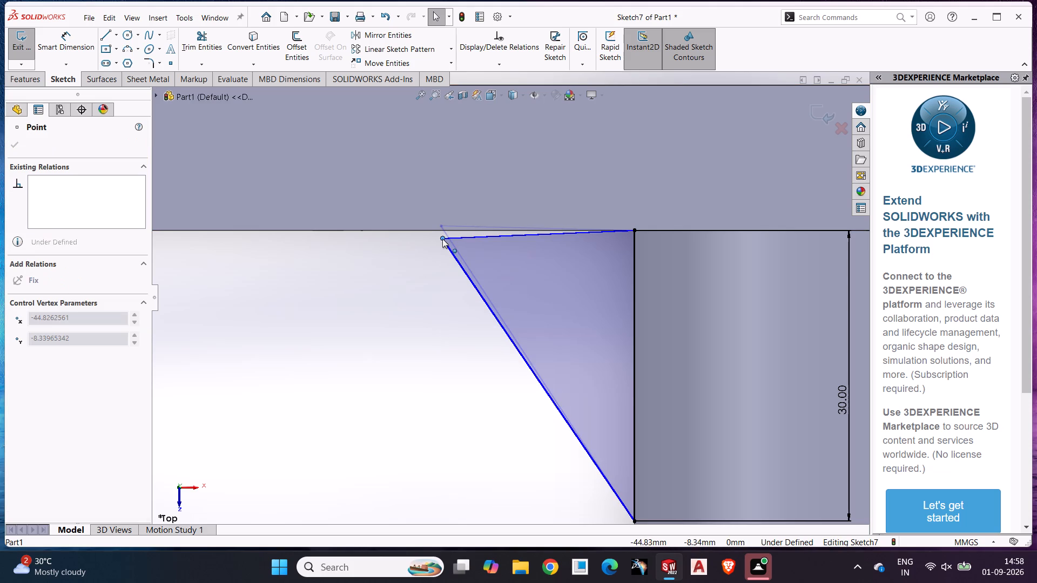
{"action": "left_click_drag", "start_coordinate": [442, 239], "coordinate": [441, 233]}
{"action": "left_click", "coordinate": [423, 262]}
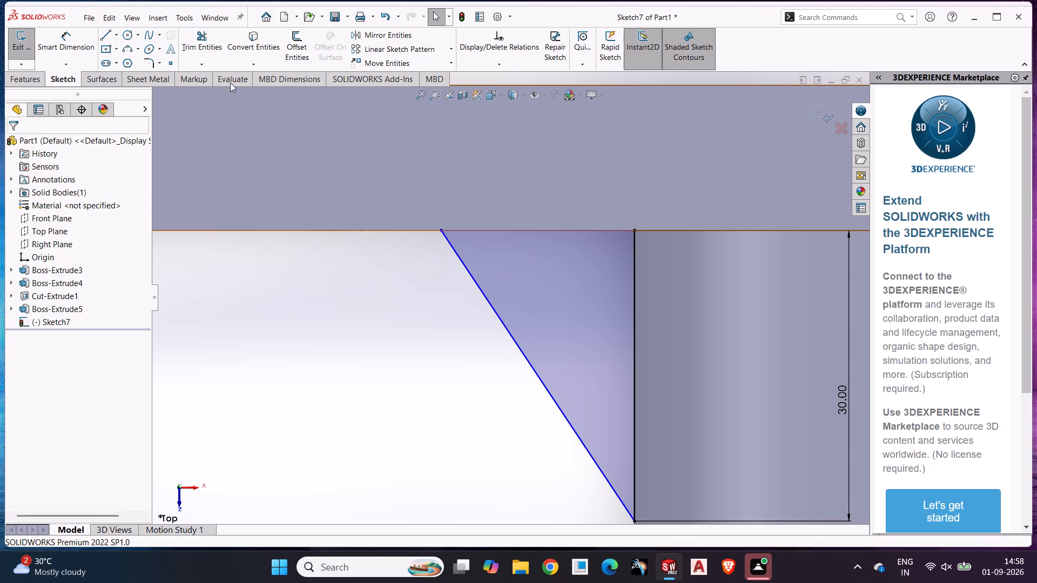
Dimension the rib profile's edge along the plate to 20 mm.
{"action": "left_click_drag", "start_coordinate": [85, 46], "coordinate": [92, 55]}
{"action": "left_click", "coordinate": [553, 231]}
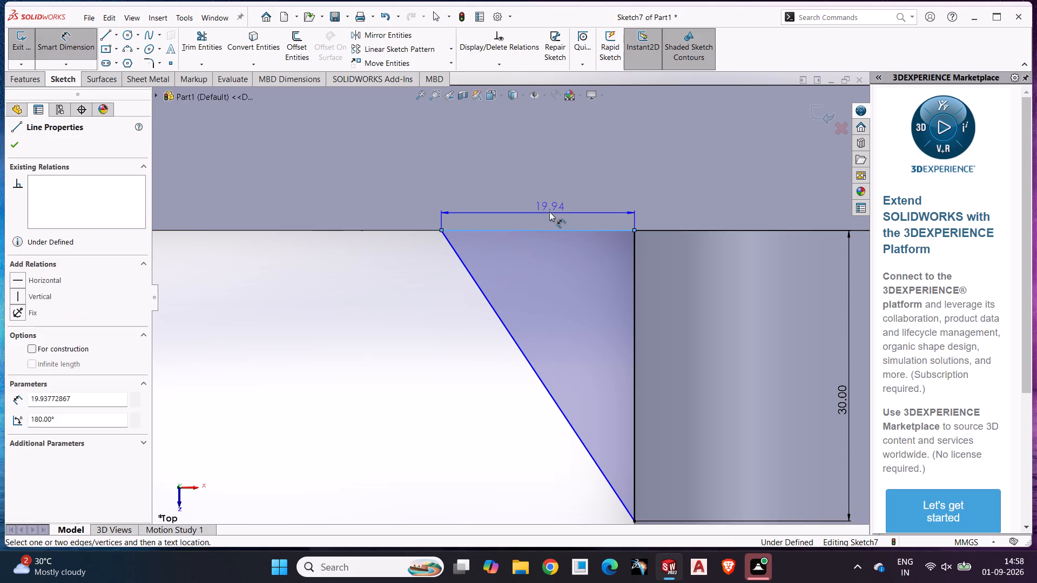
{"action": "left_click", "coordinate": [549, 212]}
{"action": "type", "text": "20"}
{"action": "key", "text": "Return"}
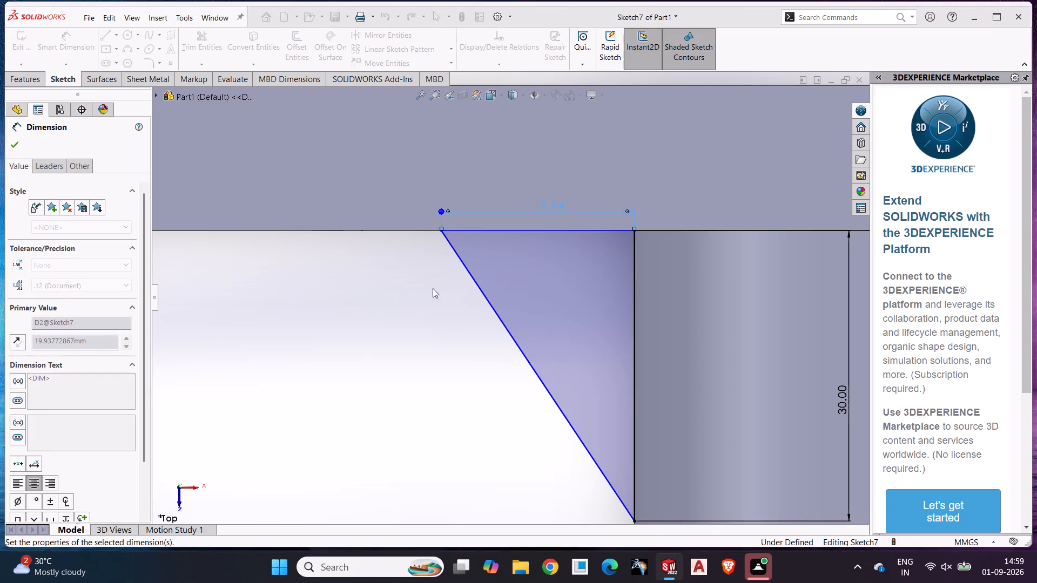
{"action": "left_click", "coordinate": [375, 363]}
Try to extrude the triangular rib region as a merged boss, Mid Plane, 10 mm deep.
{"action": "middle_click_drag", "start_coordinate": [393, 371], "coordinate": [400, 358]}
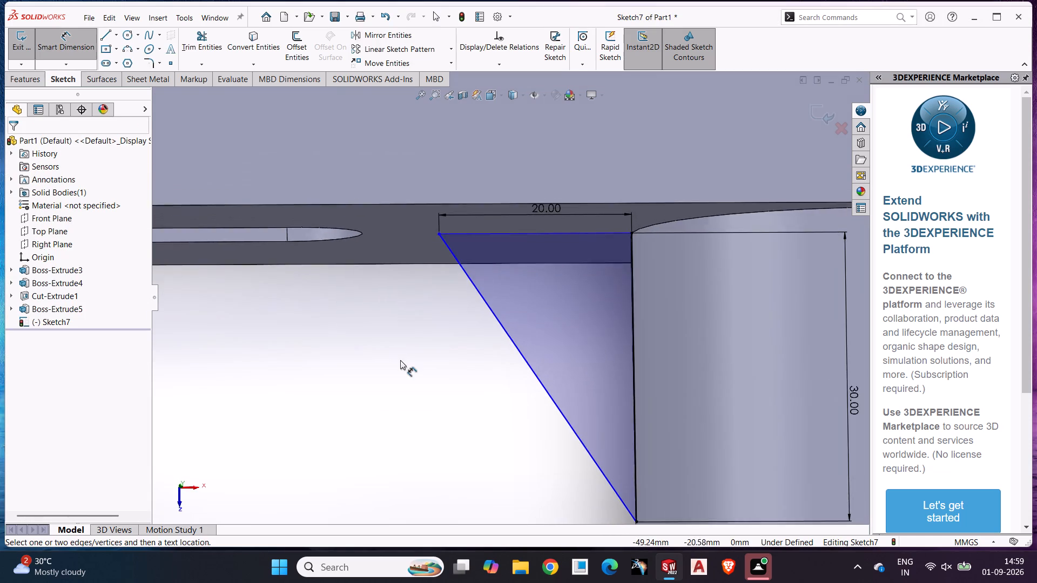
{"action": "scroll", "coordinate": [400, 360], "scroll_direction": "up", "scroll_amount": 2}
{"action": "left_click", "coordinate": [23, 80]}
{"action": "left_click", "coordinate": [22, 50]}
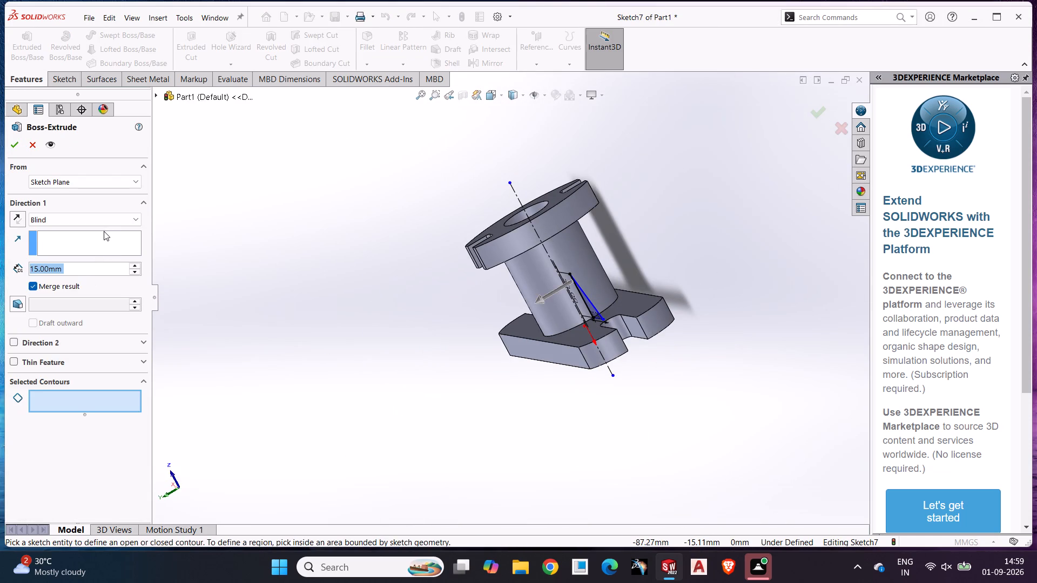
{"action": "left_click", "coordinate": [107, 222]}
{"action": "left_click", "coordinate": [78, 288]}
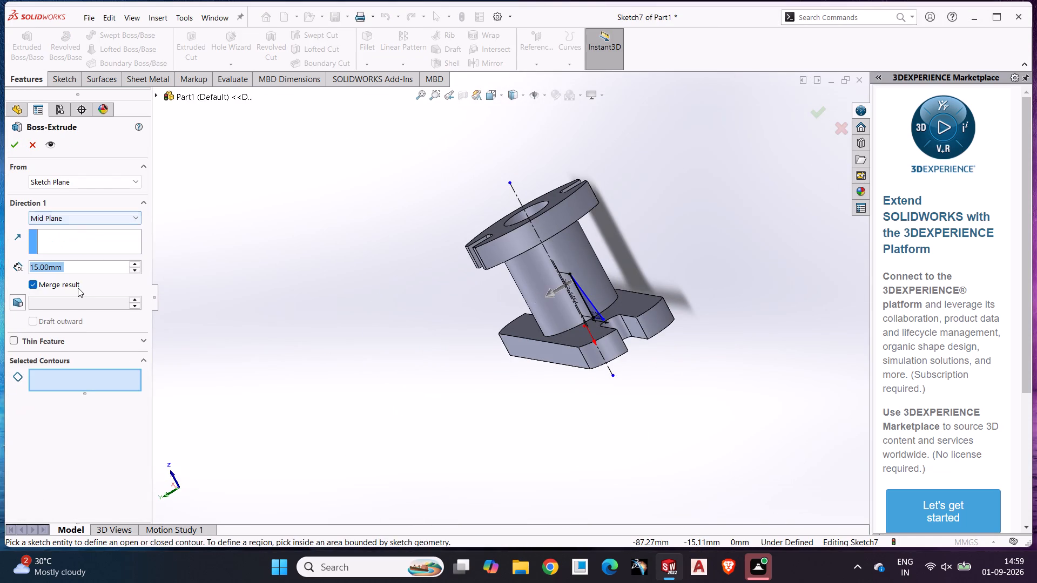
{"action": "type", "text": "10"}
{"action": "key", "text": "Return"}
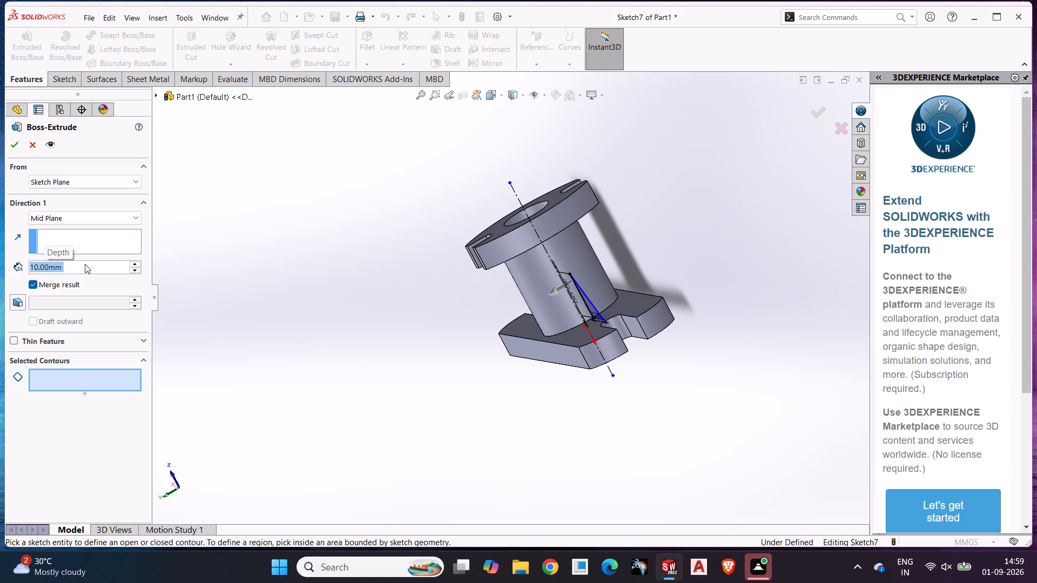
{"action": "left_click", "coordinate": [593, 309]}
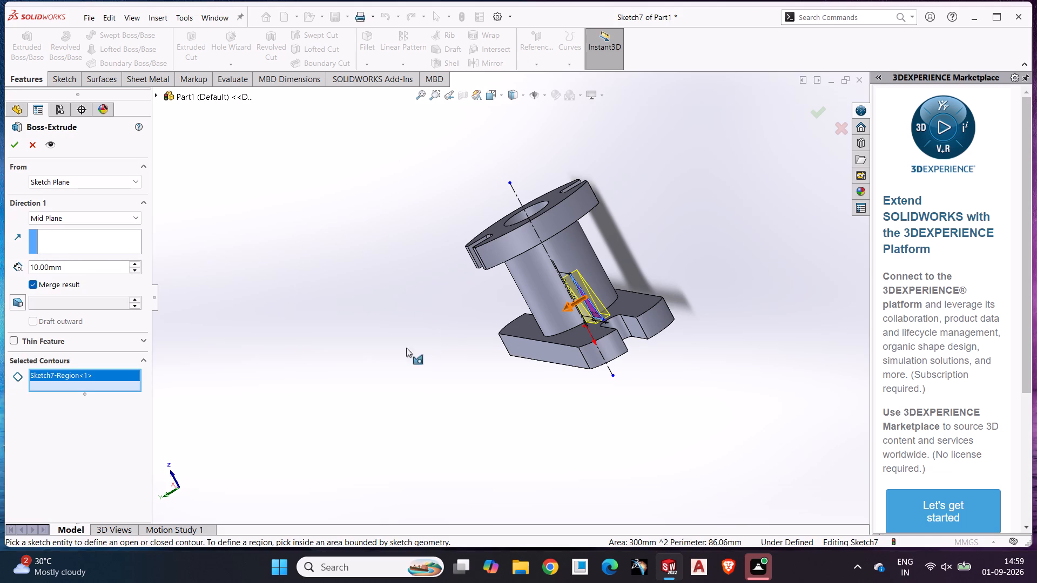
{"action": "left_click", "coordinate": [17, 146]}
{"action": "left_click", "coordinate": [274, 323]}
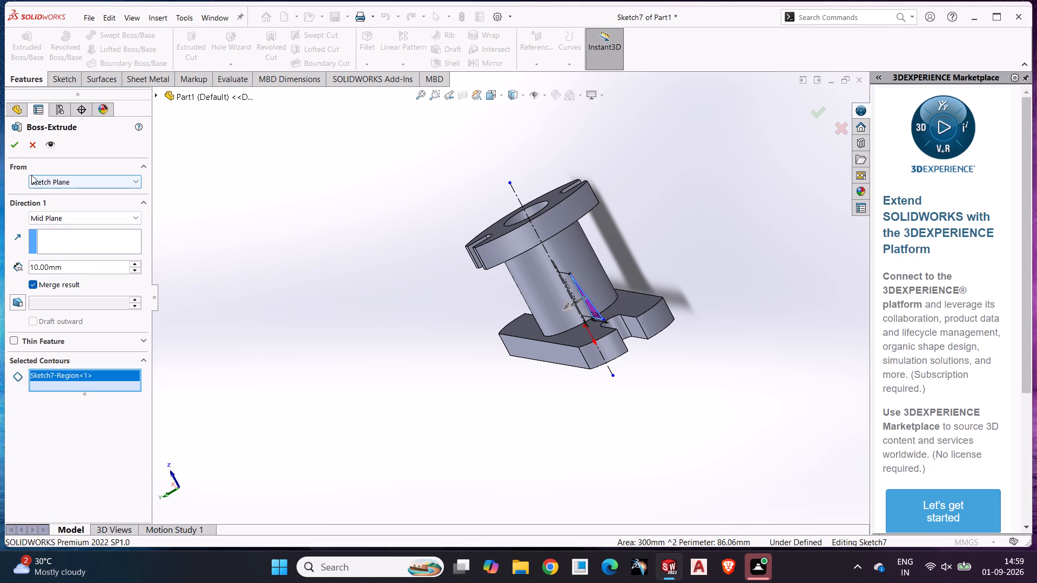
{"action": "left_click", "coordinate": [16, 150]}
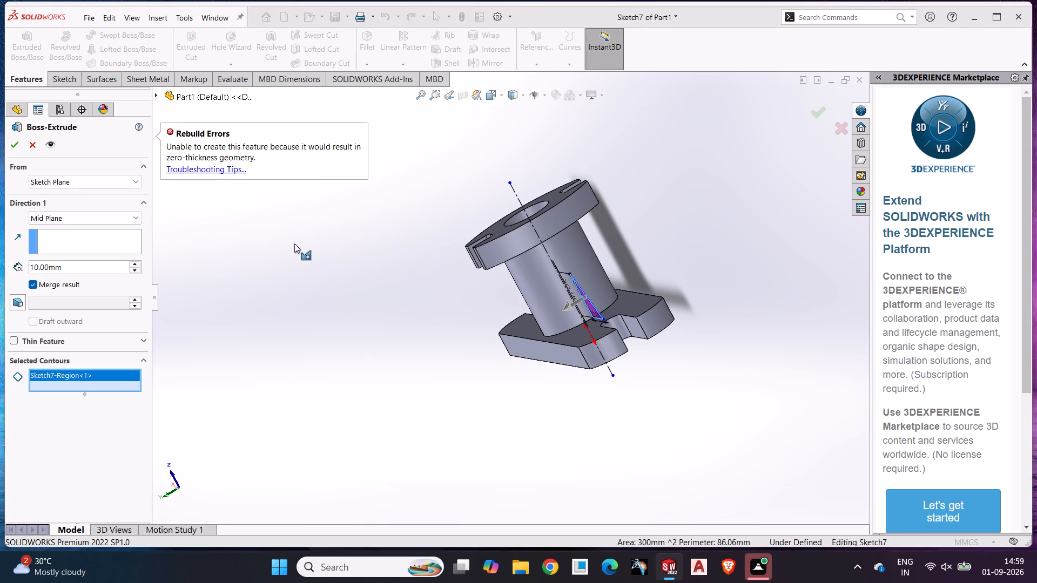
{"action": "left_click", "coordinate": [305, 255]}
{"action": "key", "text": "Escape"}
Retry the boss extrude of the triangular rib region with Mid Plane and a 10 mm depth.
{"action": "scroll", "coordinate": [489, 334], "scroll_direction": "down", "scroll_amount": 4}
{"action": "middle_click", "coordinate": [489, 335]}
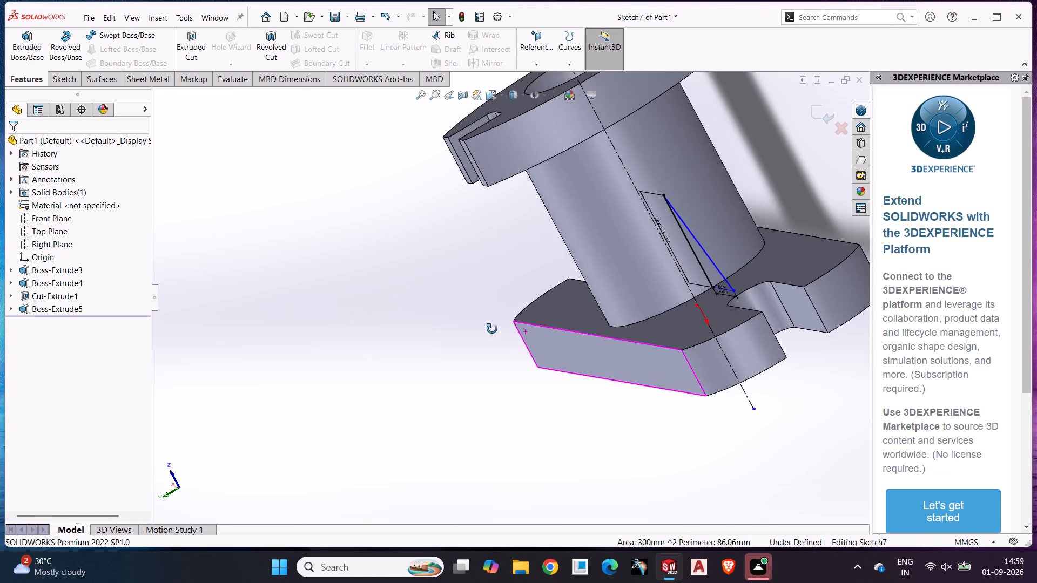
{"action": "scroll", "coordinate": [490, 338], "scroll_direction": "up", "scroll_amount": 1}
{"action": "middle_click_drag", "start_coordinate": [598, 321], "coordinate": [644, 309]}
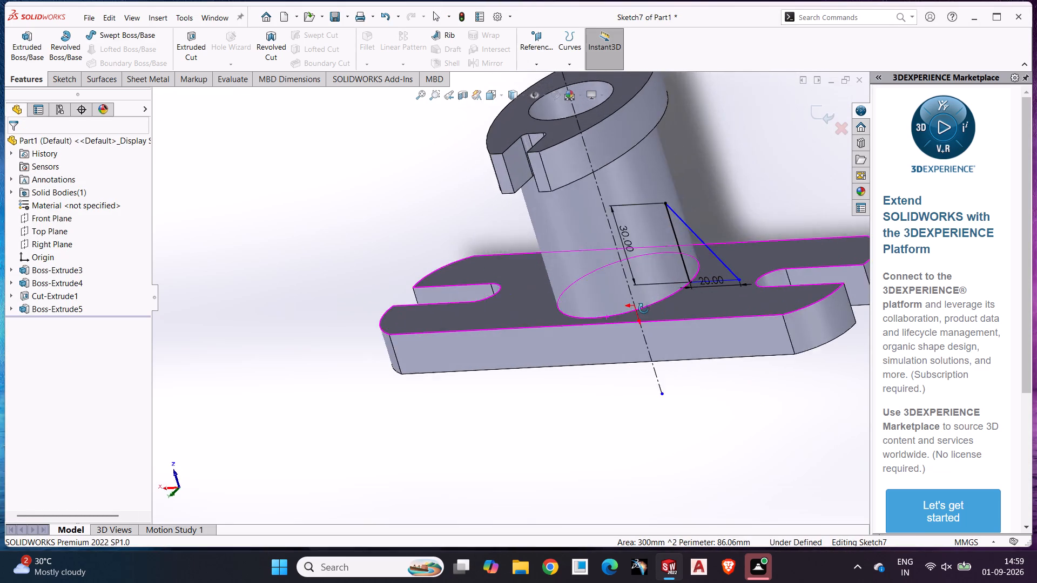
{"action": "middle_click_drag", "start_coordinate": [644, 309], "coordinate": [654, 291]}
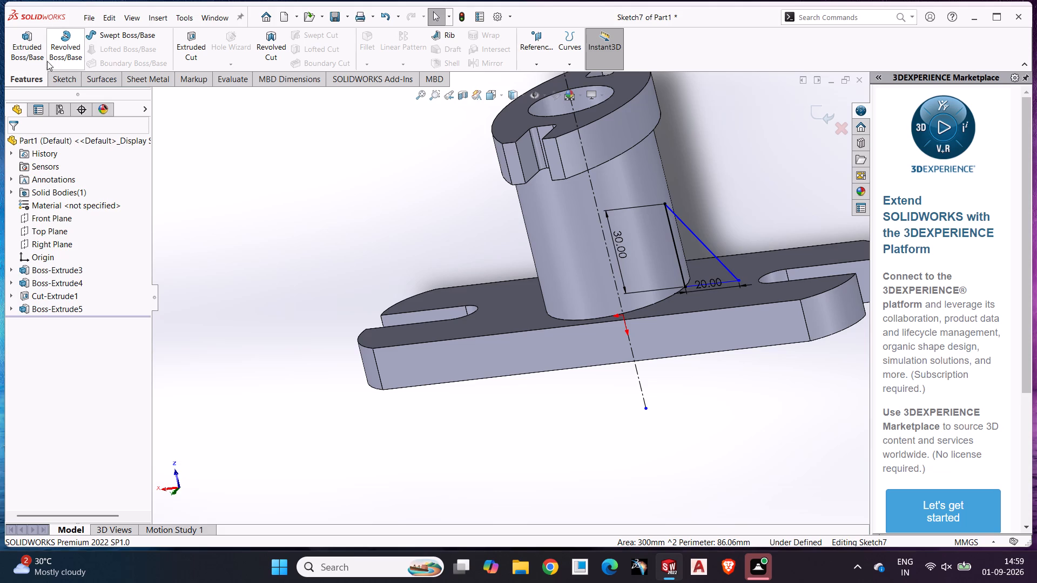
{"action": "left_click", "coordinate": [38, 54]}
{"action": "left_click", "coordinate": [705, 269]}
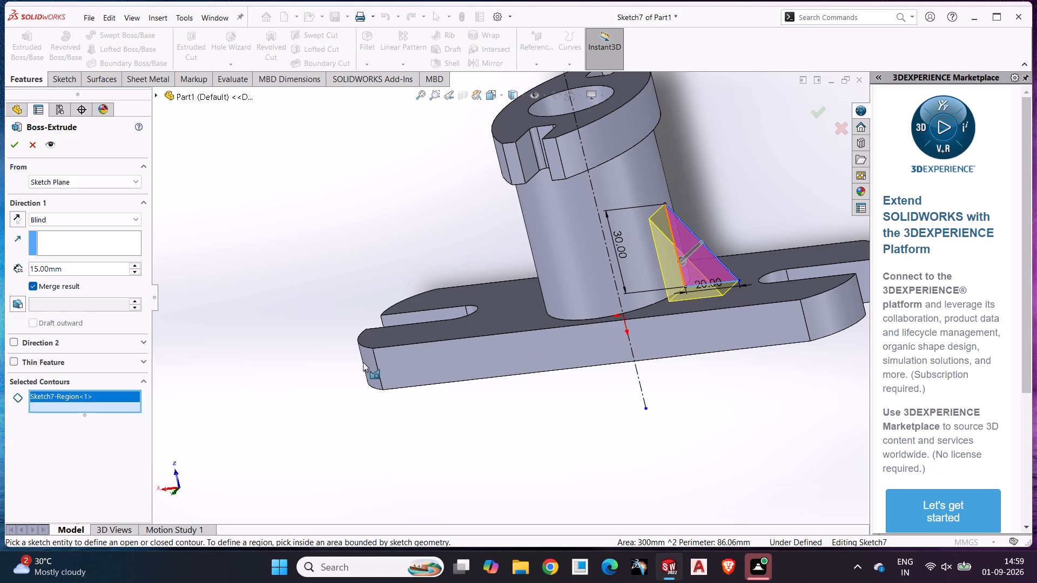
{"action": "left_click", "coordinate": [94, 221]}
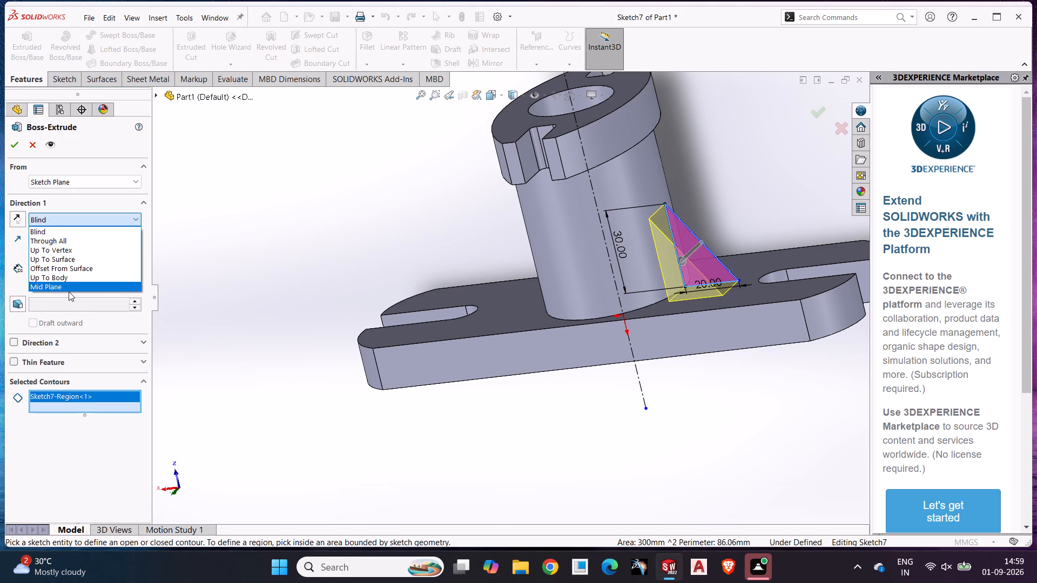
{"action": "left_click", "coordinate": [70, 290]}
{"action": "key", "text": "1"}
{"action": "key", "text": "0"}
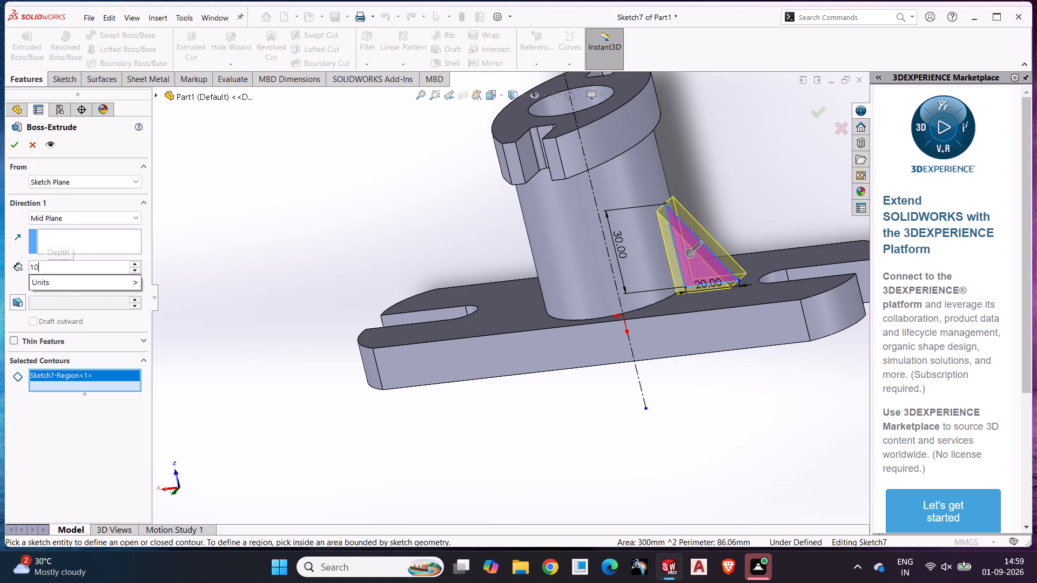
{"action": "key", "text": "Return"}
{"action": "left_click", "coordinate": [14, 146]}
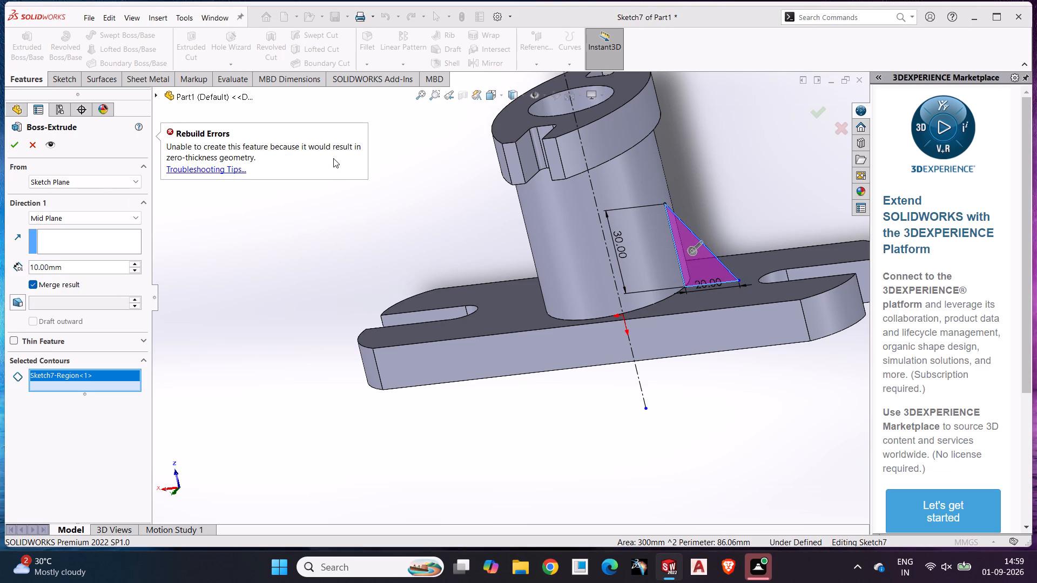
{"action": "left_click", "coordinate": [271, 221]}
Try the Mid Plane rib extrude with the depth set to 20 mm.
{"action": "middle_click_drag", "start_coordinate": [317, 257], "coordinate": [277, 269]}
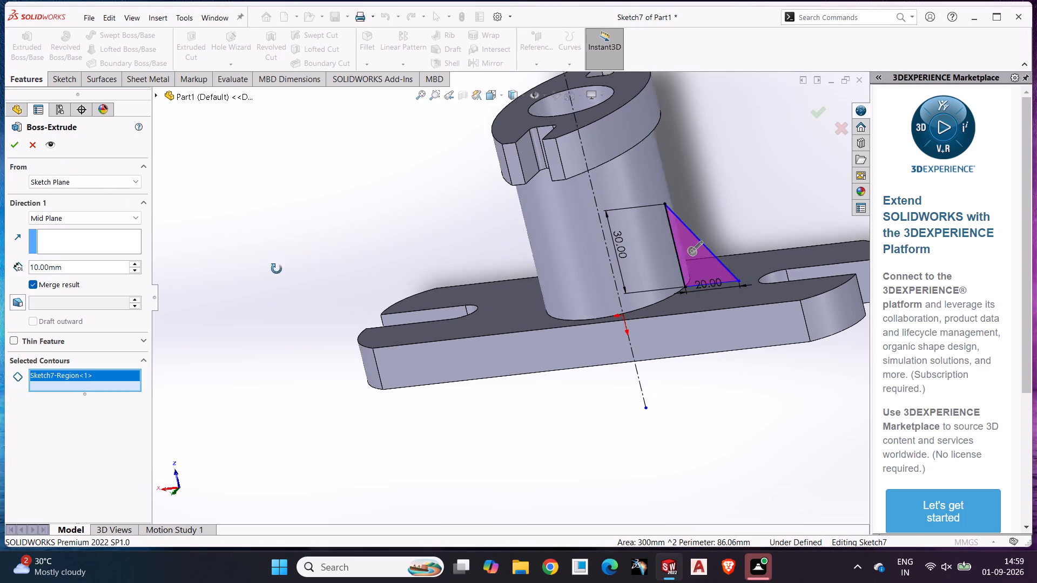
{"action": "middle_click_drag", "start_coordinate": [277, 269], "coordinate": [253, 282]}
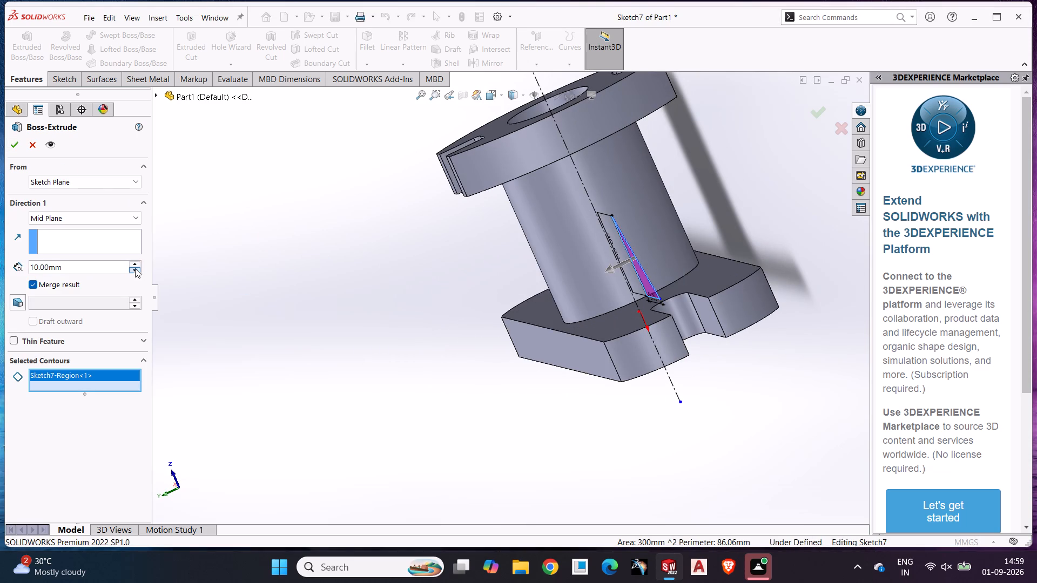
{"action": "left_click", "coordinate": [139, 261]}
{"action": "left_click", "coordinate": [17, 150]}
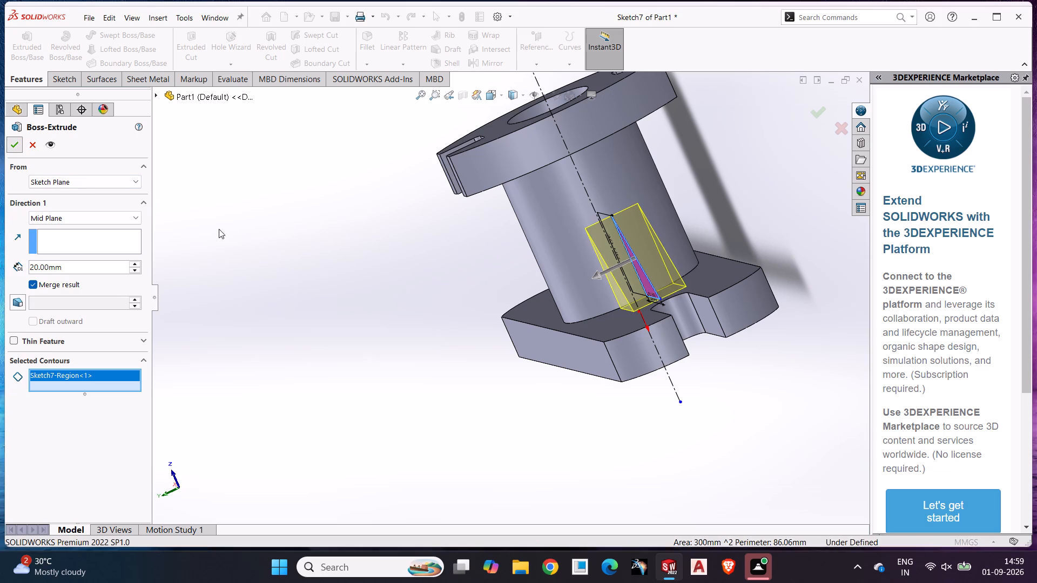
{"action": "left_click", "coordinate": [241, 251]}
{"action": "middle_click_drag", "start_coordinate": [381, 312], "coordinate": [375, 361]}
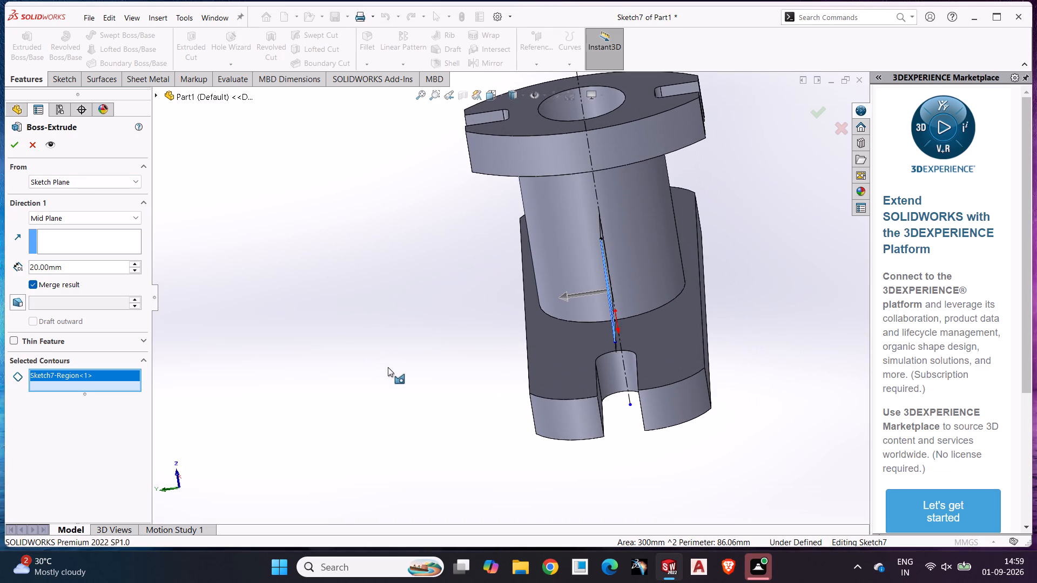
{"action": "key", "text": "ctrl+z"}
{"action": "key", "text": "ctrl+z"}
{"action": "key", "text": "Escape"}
Undo the rib sketch's dimensions, corner move, trims and drawn lines, back to the centerline and converted plate and boss edges.
{"action": "key", "text": "ctrl+z"}
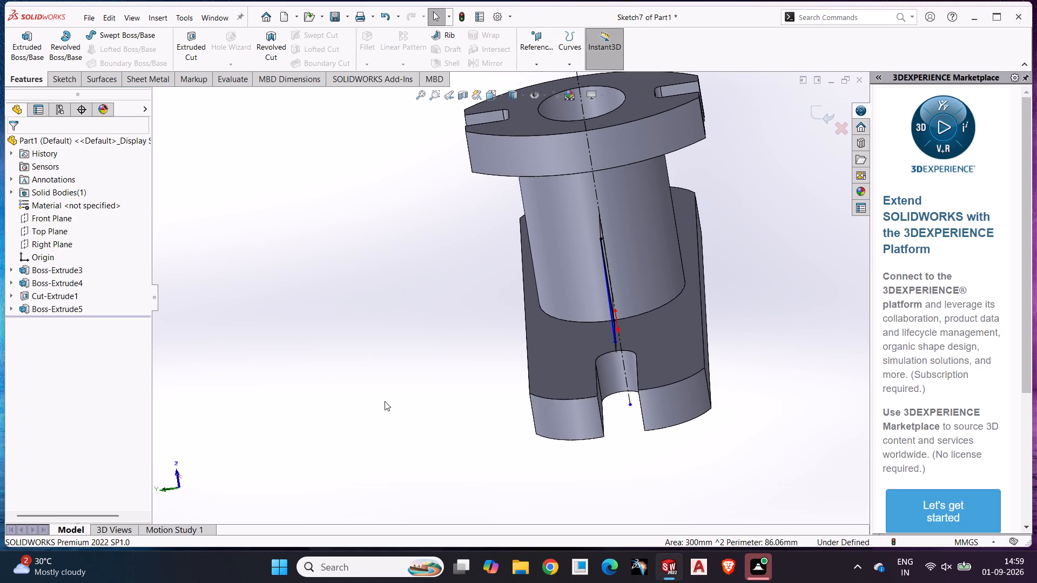
{"action": "key", "text": "ctrl+z"}
{"action": "key", "text": "ctrl+z"}
{"action": "middle_click_drag", "start_coordinate": [401, 404], "coordinate": [561, 406], "text": "ctrl"}
{"action": "middle_click_drag", "start_coordinate": [550, 403], "coordinate": [410, 395], "text": "ctrl"}
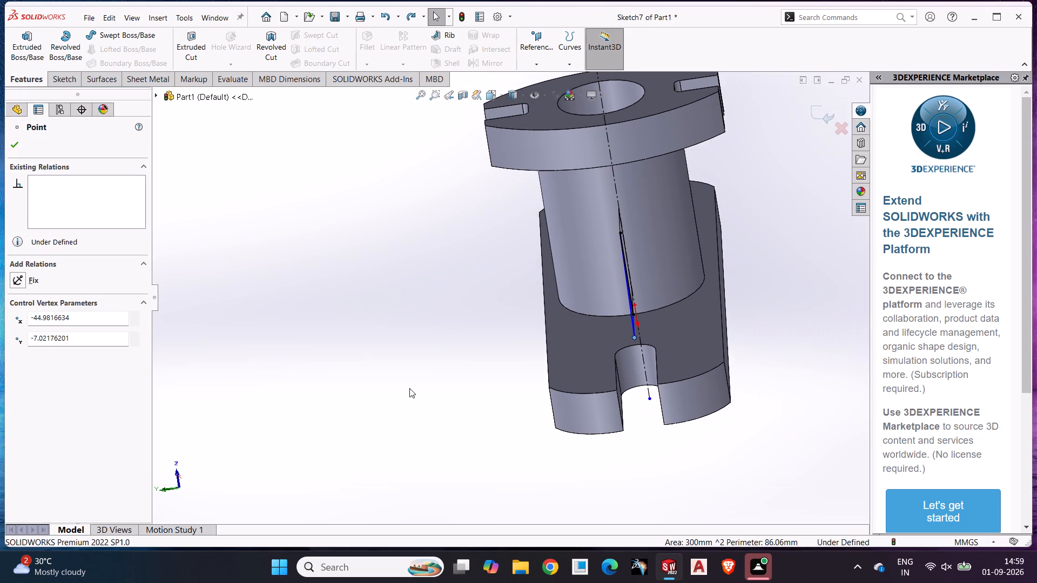
{"action": "middle_click_drag", "start_coordinate": [442, 381], "coordinate": [574, 404]}
{"action": "key", "text": "ctrl+z"}
{"action": "key", "text": "ctrl+z"}
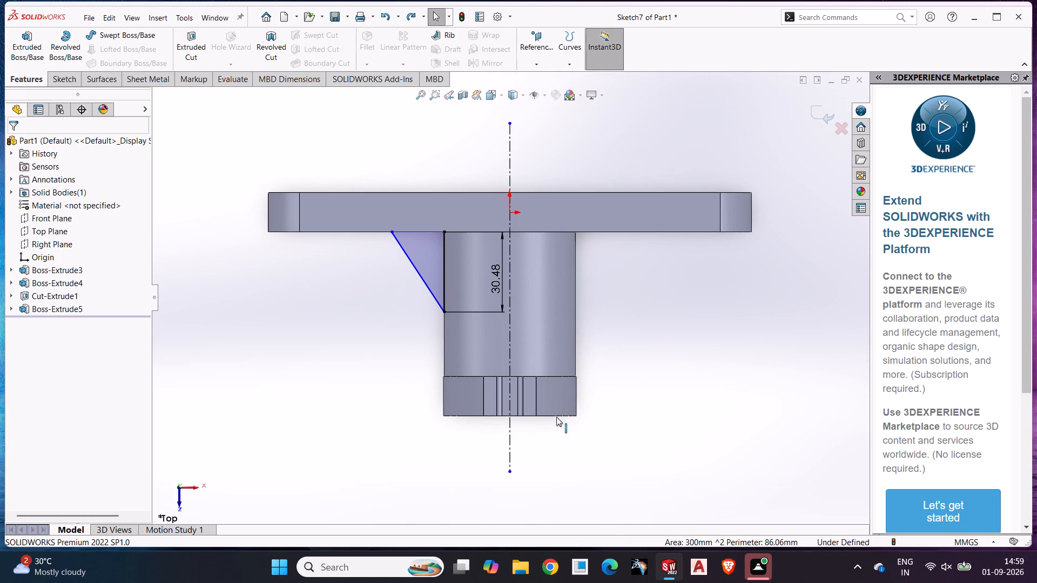
{"action": "key", "text": "ctrl+z"}
{"action": "key", "text": "ctrl+z"}
{"action": "key", "text": "ctrl+z"}
{"action": "key", "text": "ctrl+z"}
{"action": "key", "text": "ctrl+z"}
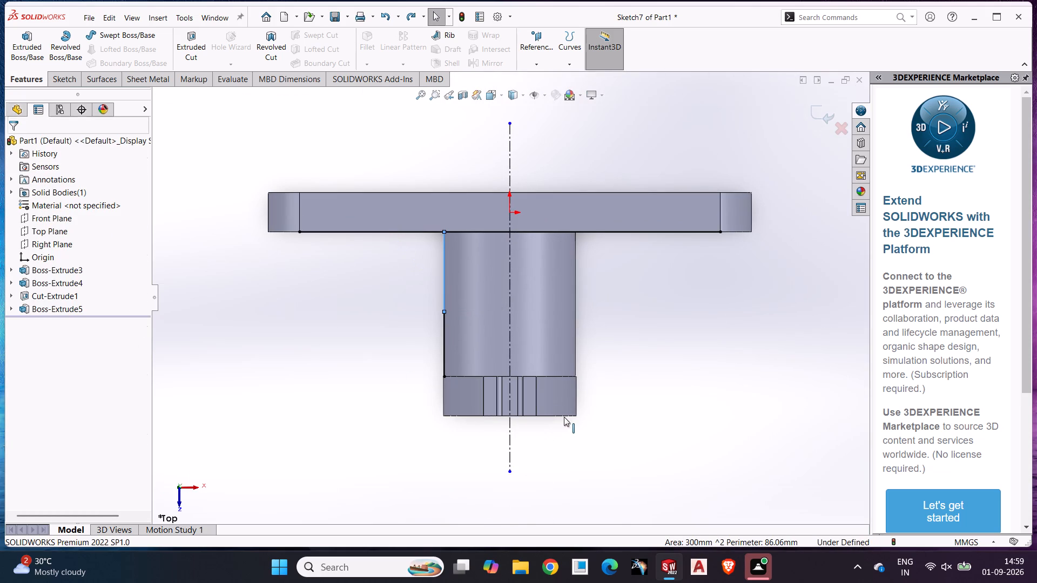
{"action": "key", "text": "ctrl+z"}
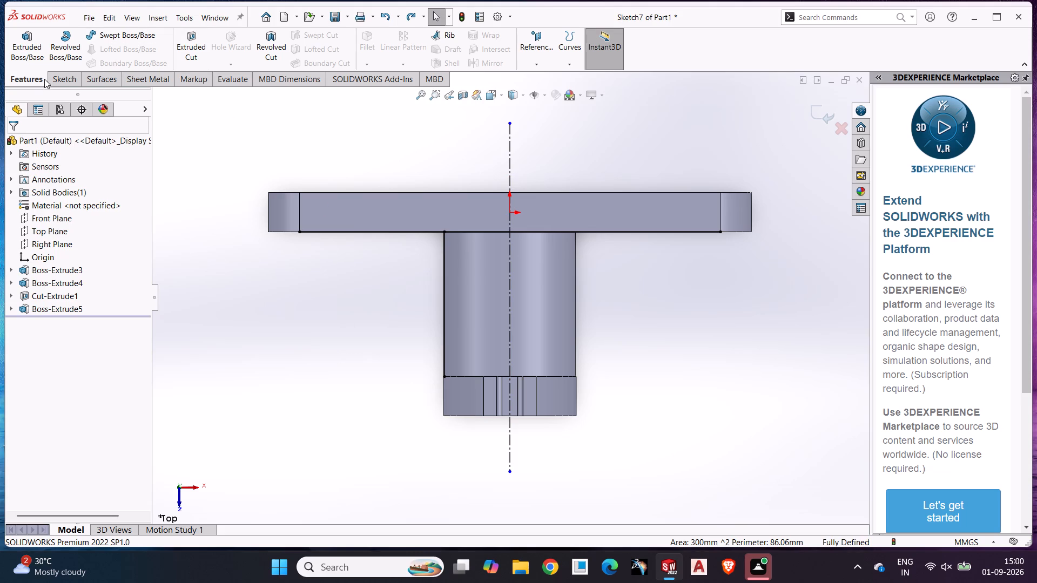
Sketch a line about 25 mm along the plate edge from the boss corner, and a diagonal about 35 mm back to the boss edge.
{"action": "left_click", "coordinate": [64, 80]}
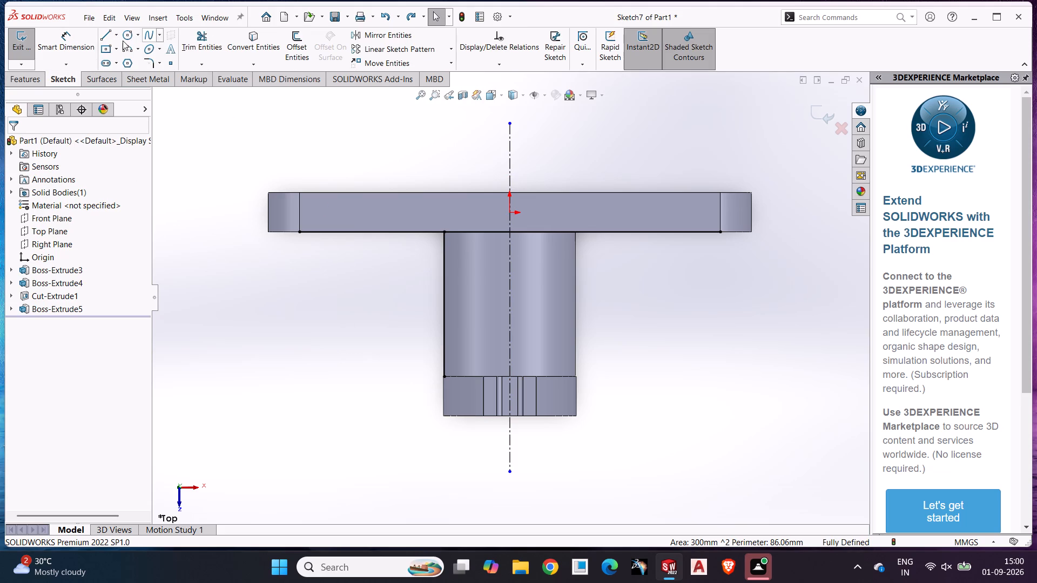
{"action": "left_click", "coordinate": [99, 30]}
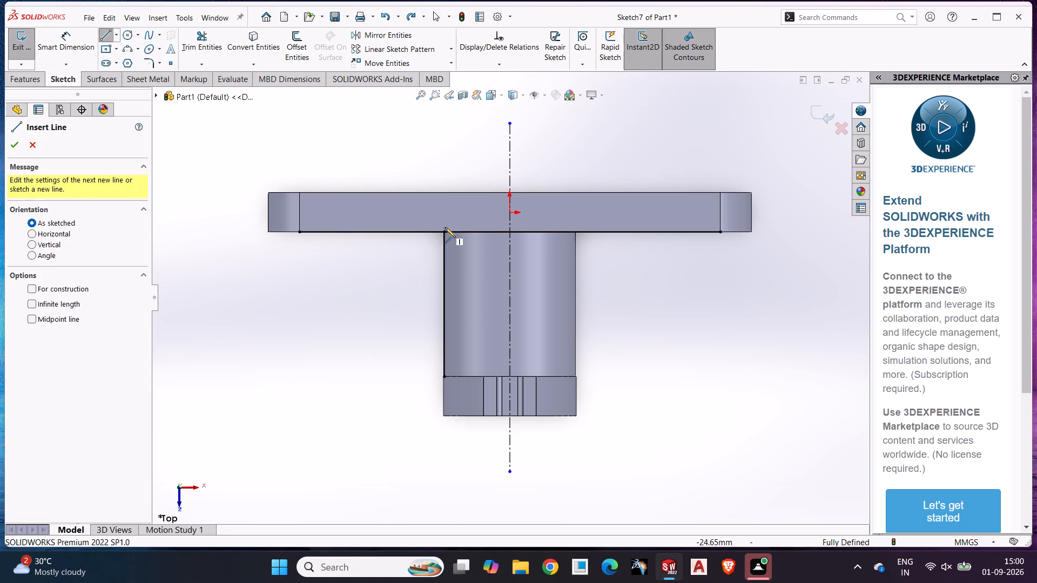
{"action": "left_click", "coordinate": [442, 232]}
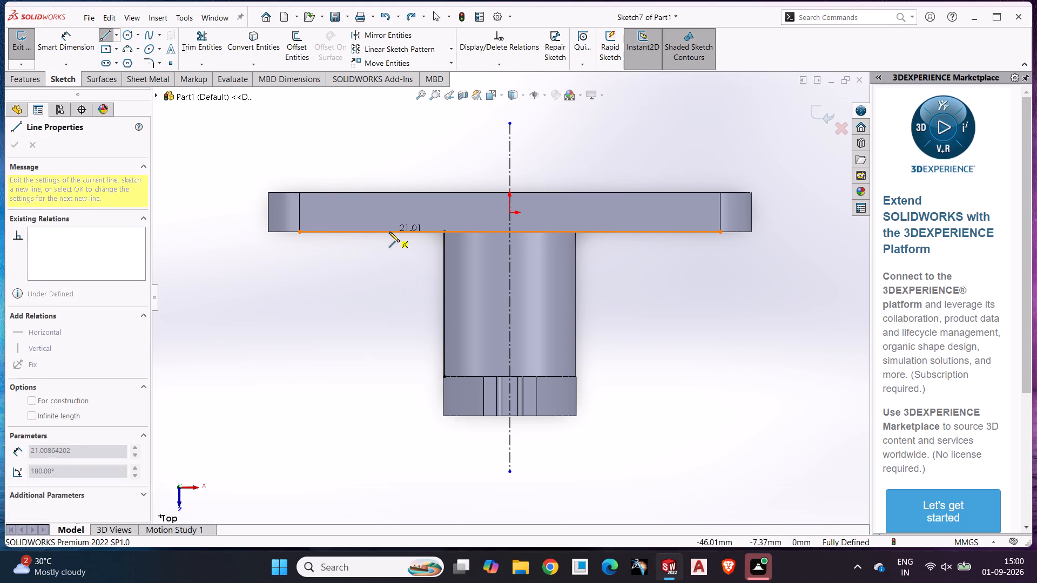
{"action": "left_click", "coordinate": [379, 231]}
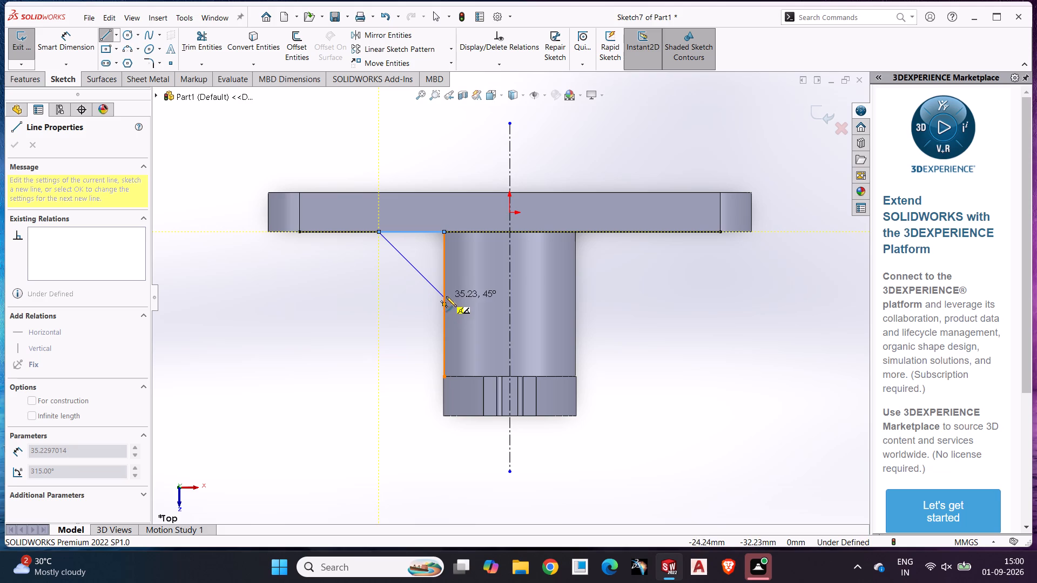
{"action": "scroll", "coordinate": [446, 296], "scroll_direction": "down", "scroll_amount": 4}
{"action": "left_click", "coordinate": [460, 295]}
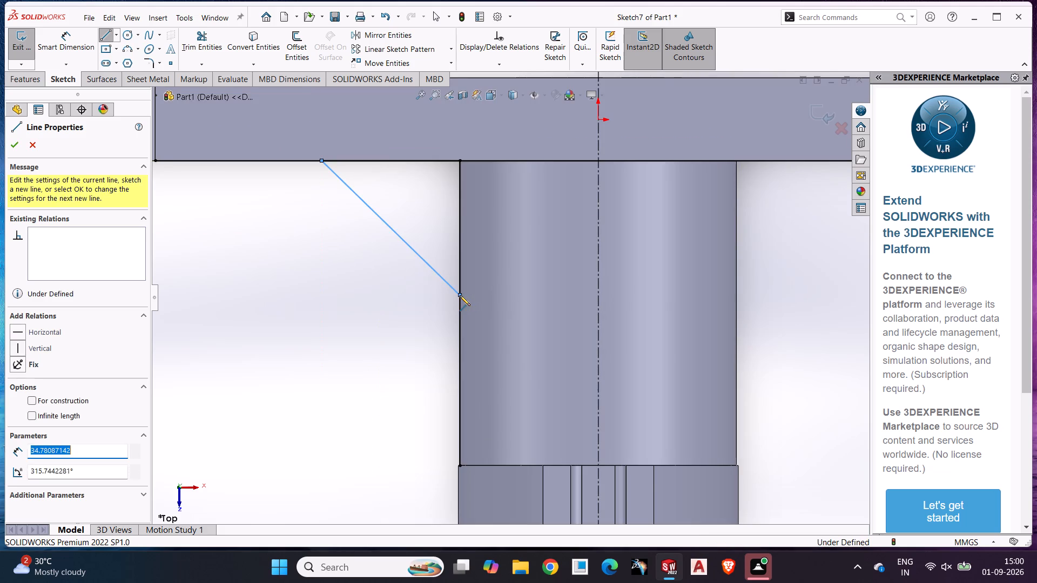
{"action": "key", "text": "Escape"}
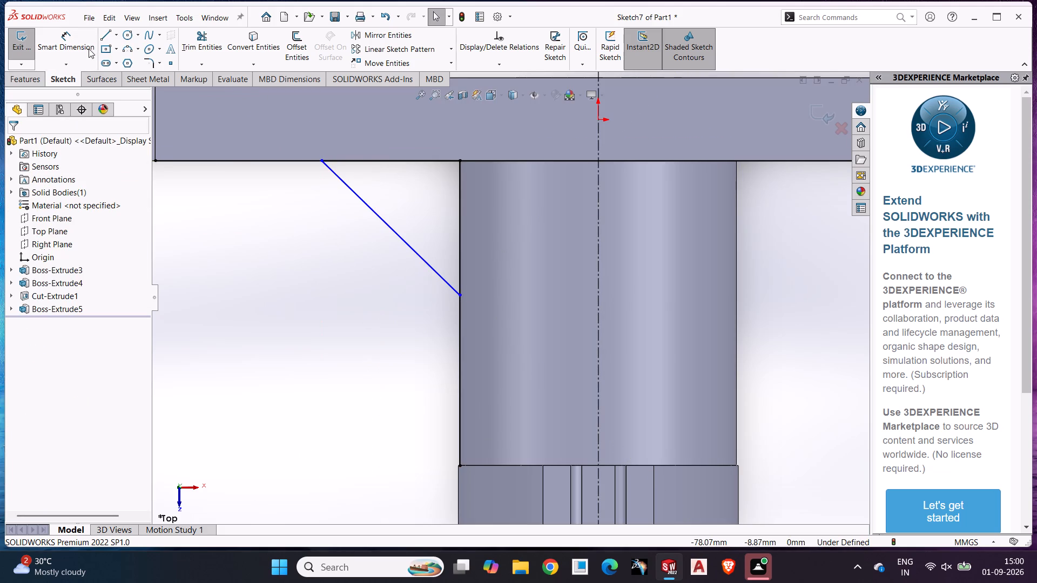
Dimension the triangle's leg along the plate edge, from its outer corner to the boss corner, to 20 mm.
{"action": "left_click_drag", "start_coordinate": [89, 49], "coordinate": [96, 60]}
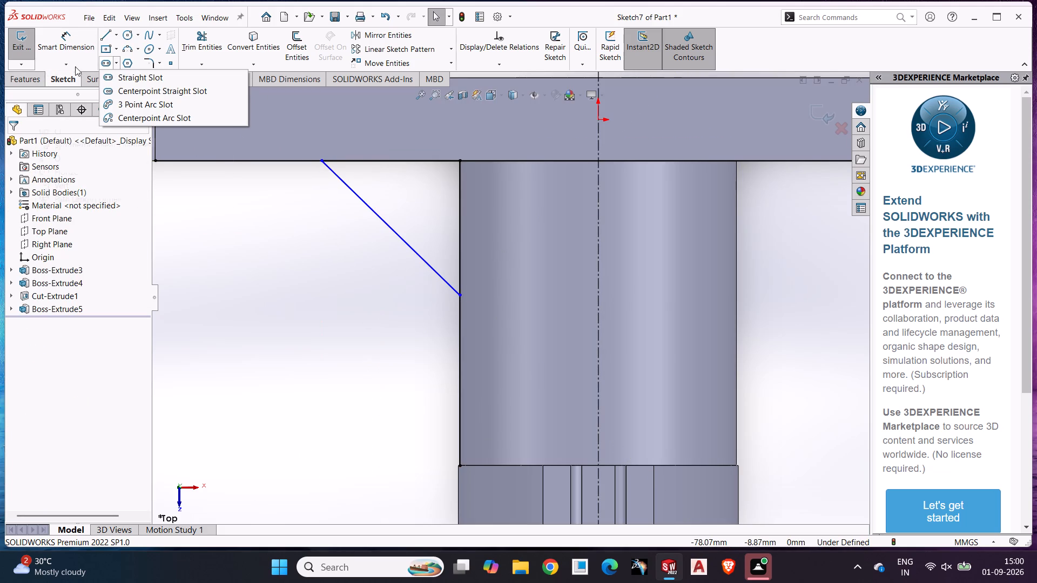
{"action": "left_click_drag", "start_coordinate": [71, 49], "coordinate": [78, 58]}
{"action": "left_click_drag", "start_coordinate": [321, 159], "coordinate": [323, 165]}
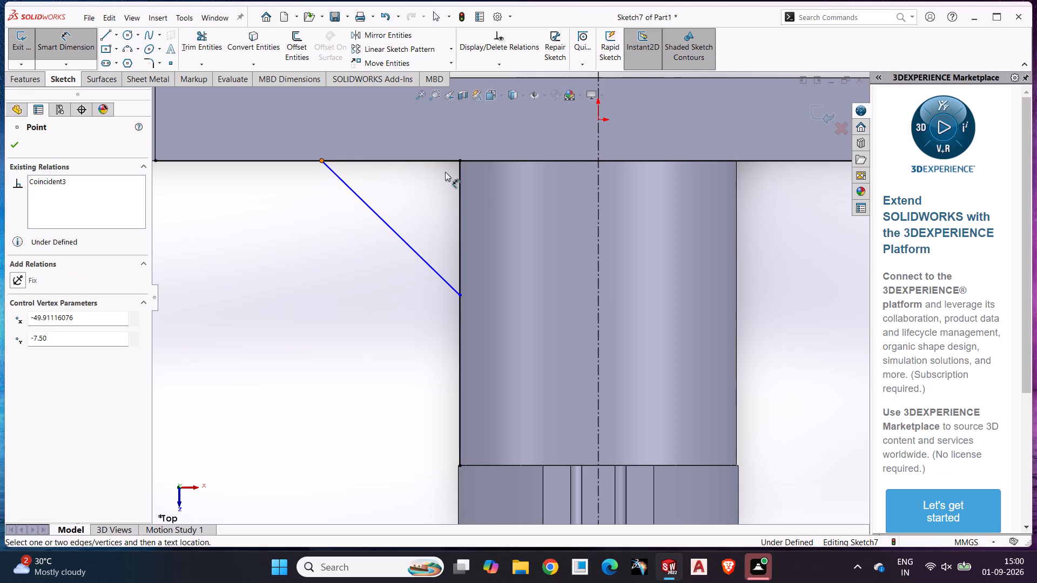
{"action": "left_click", "coordinate": [459, 162]}
{"action": "left_click", "coordinate": [404, 142]}
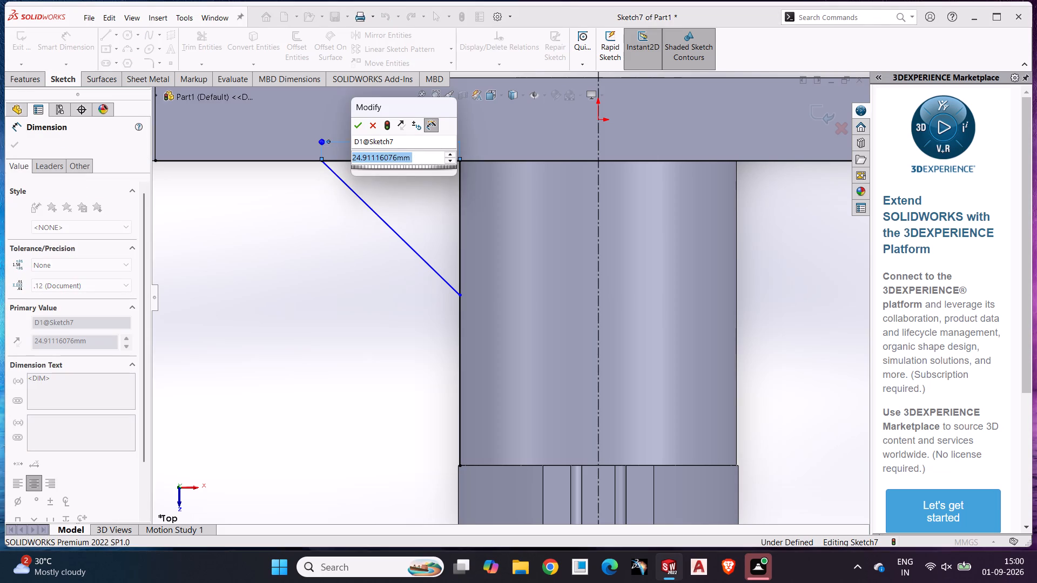
{"action": "key", "text": "2"}
{"action": "key", "text": "0"}
{"action": "key", "text": "Return"}
{"action": "left_click", "coordinate": [374, 273]}
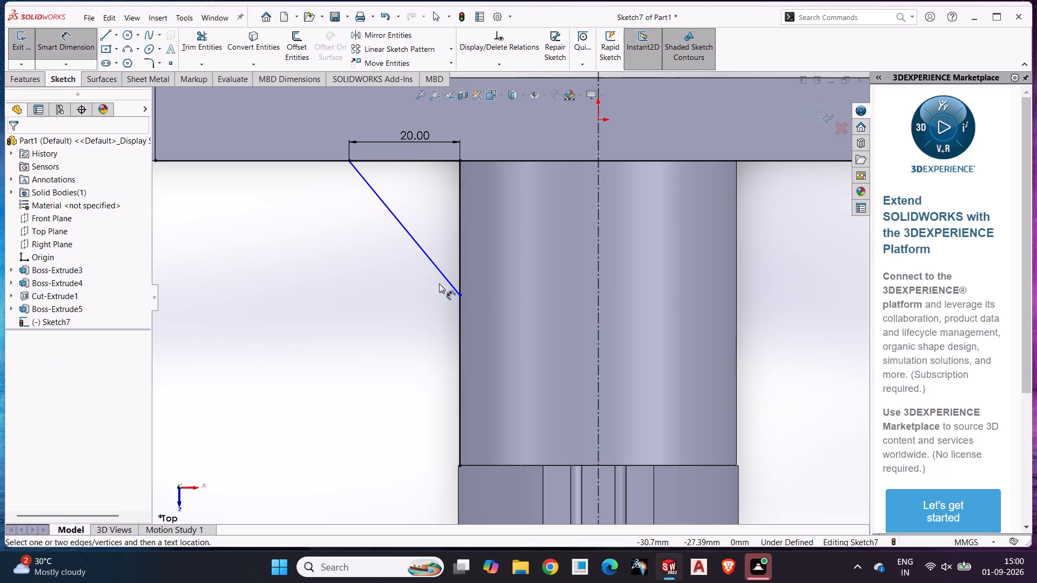
Dimension the triangle's leg along the boss edge, from the diagonal's lower end to the plate corner, to 30 mm.
{"action": "left_click", "coordinate": [460, 293]}
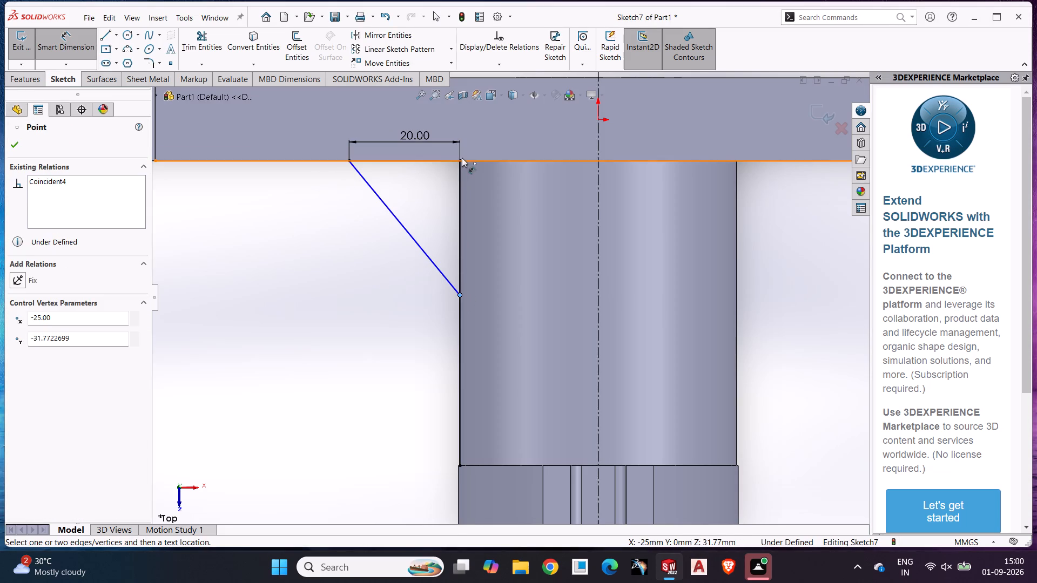
{"action": "left_click", "coordinate": [462, 158]}
{"action": "left_click", "coordinate": [372, 232]}
{"action": "key", "text": "3"}
{"action": "key", "text": "0"}
{"action": "key", "text": "Return"}
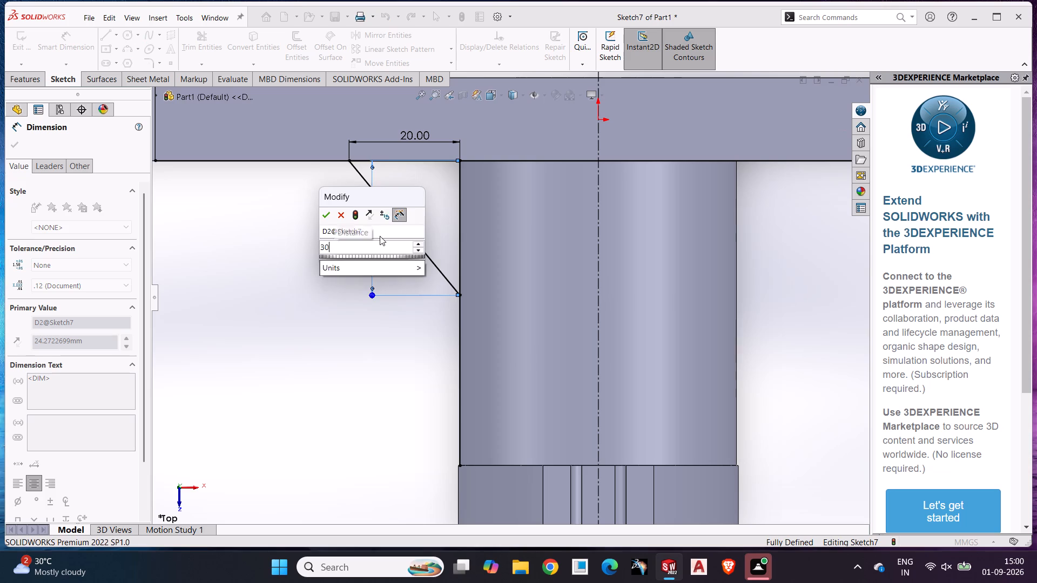
{"action": "left_click", "coordinate": [298, 268]}
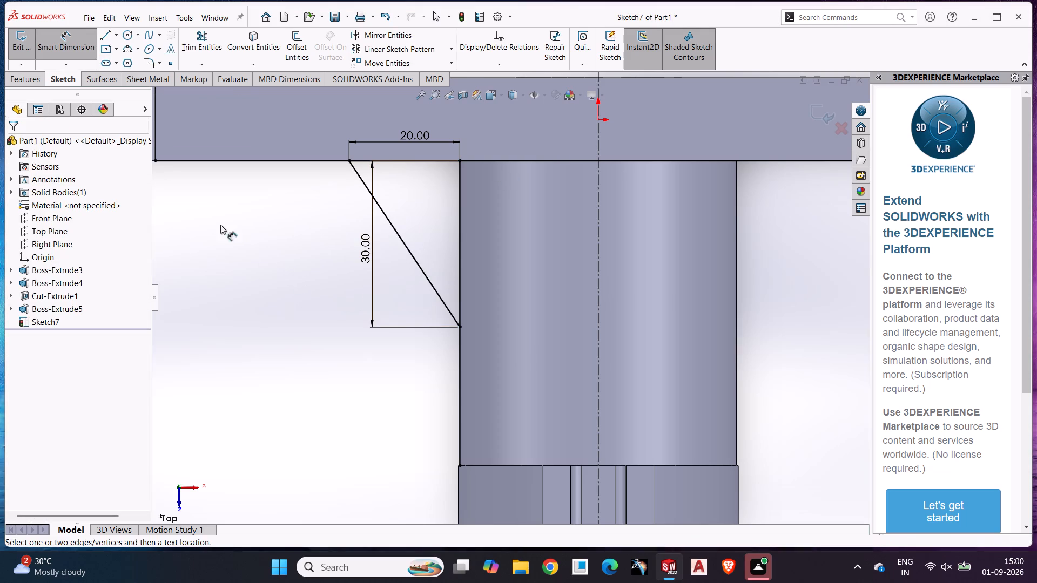
Trim the converted plate edge outside the triangle and the converted boss edge below it, using trim to closest.
{"action": "left_click", "coordinate": [198, 44]}
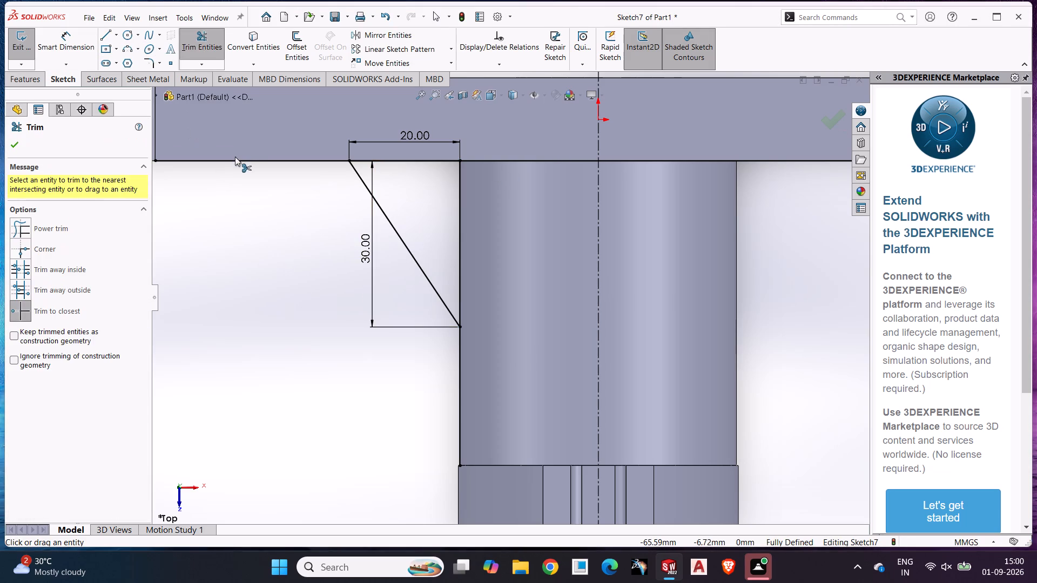
{"action": "left_click", "coordinate": [234, 161]}
{"action": "left_click", "coordinate": [461, 389]}
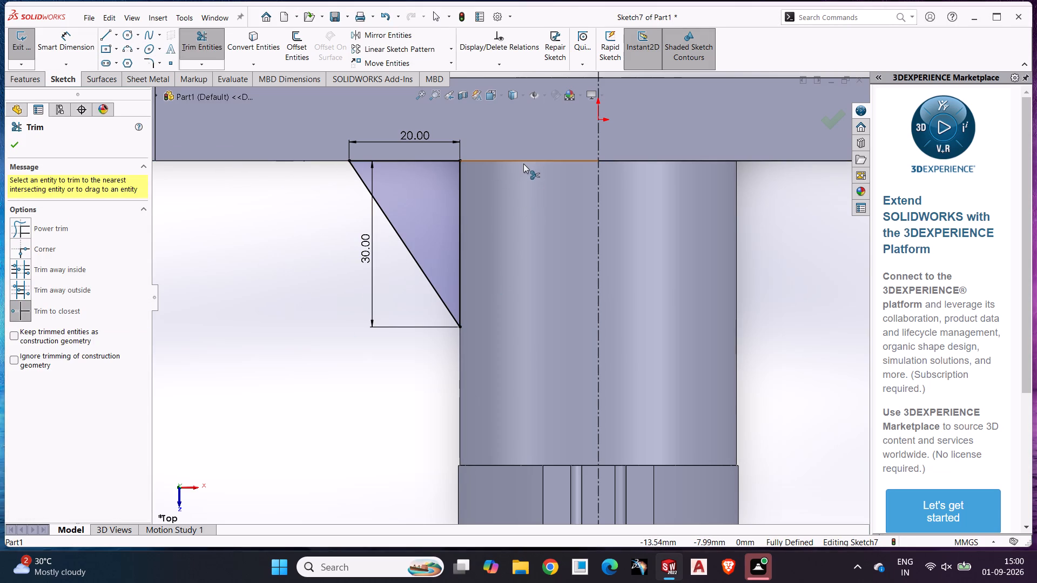
{"action": "key", "text": "Escape"}
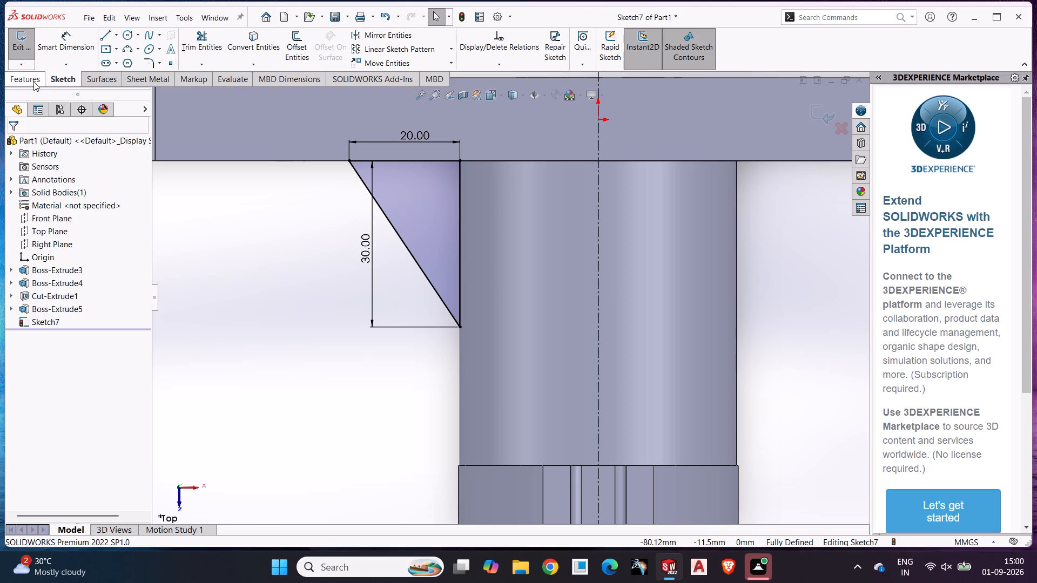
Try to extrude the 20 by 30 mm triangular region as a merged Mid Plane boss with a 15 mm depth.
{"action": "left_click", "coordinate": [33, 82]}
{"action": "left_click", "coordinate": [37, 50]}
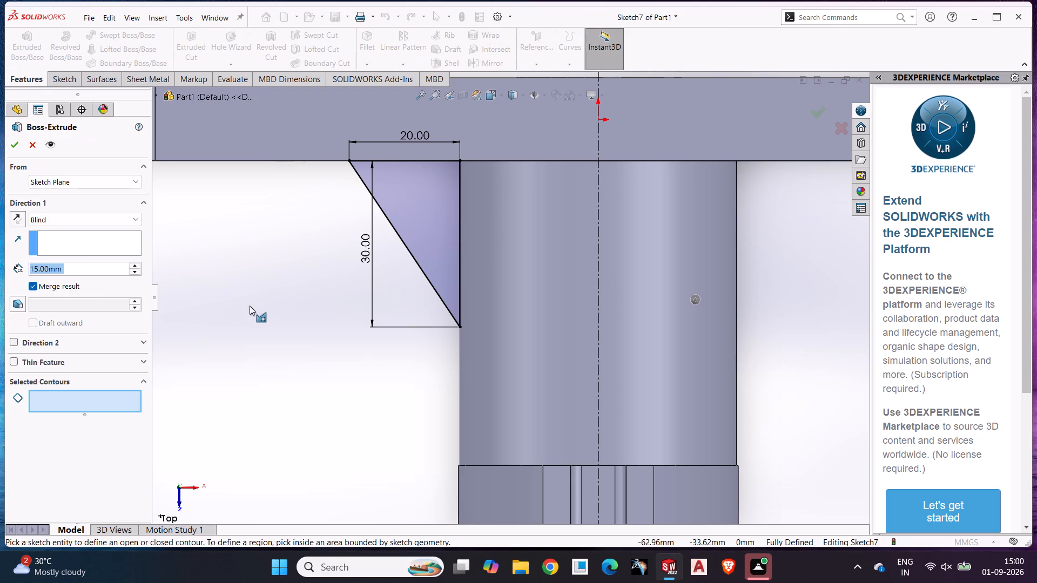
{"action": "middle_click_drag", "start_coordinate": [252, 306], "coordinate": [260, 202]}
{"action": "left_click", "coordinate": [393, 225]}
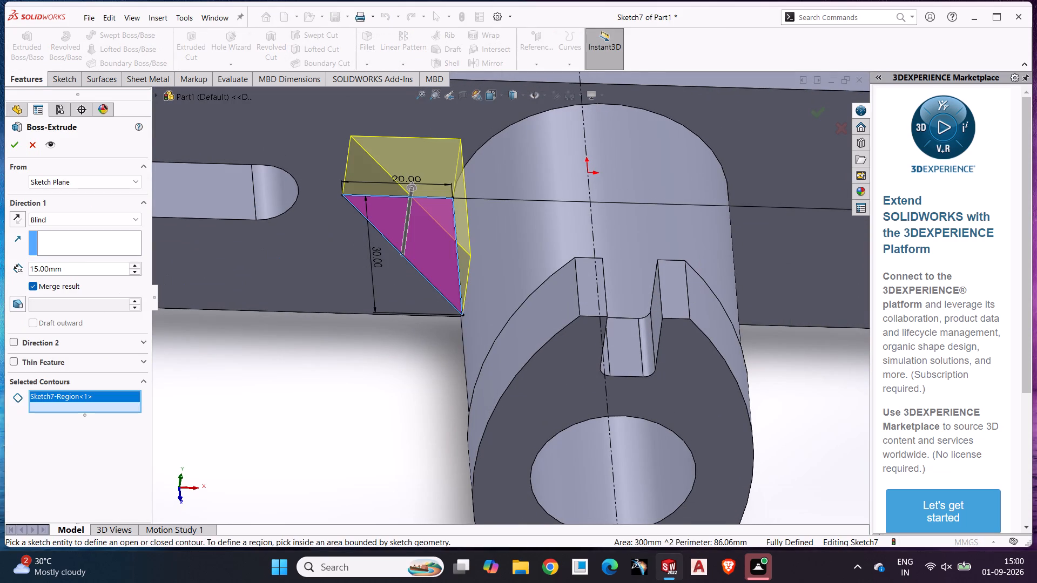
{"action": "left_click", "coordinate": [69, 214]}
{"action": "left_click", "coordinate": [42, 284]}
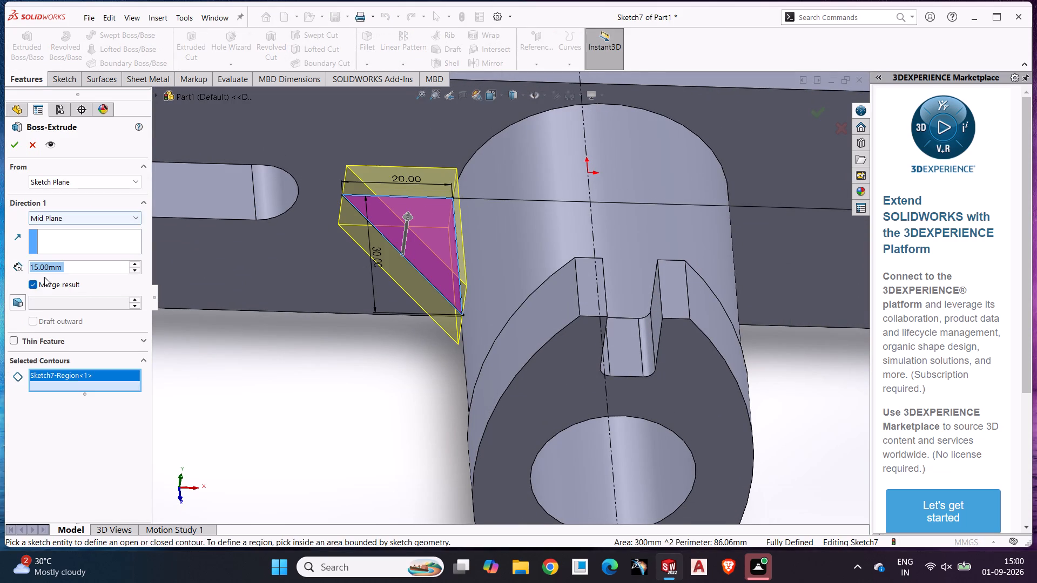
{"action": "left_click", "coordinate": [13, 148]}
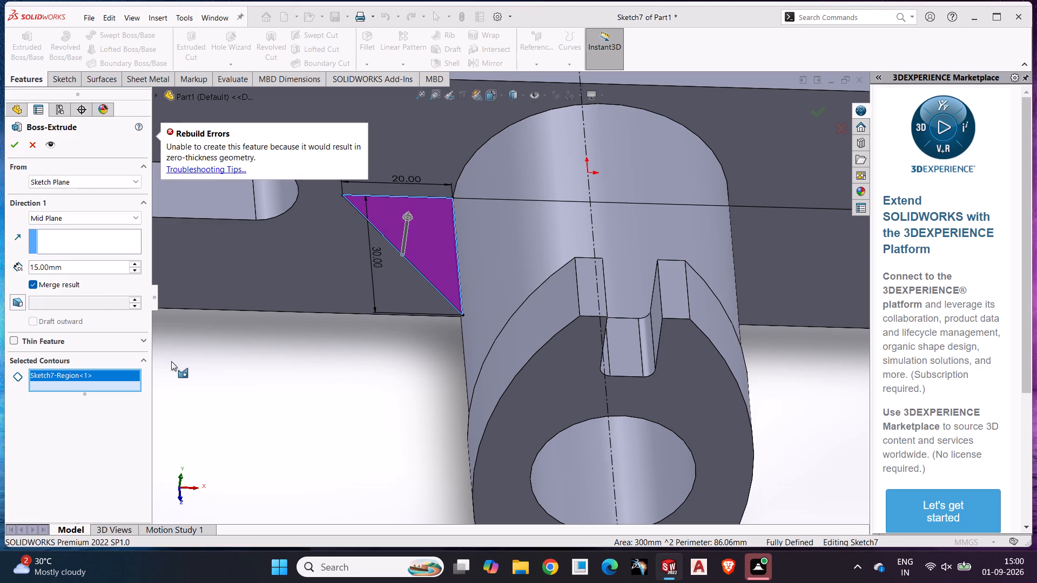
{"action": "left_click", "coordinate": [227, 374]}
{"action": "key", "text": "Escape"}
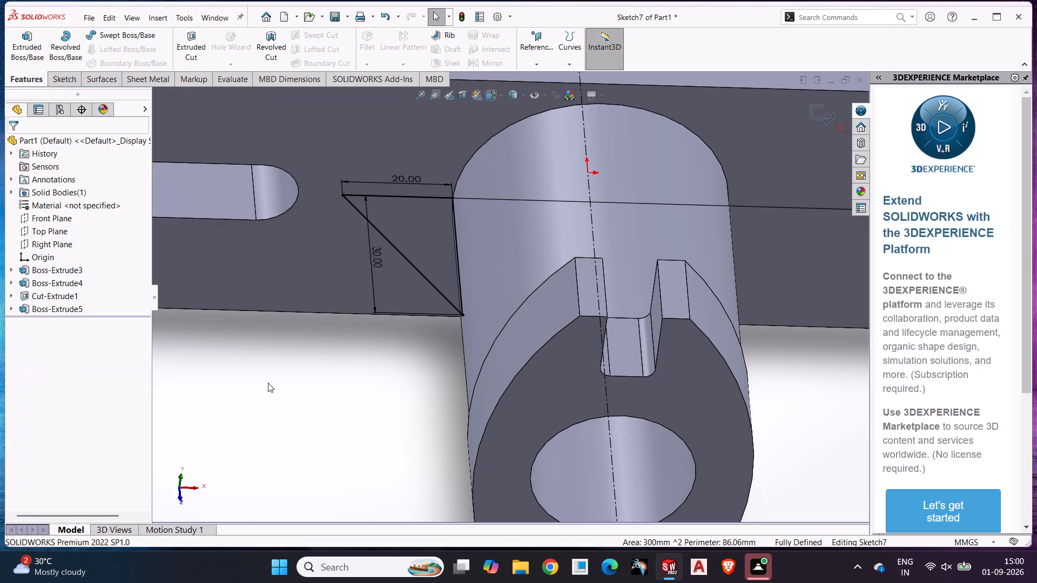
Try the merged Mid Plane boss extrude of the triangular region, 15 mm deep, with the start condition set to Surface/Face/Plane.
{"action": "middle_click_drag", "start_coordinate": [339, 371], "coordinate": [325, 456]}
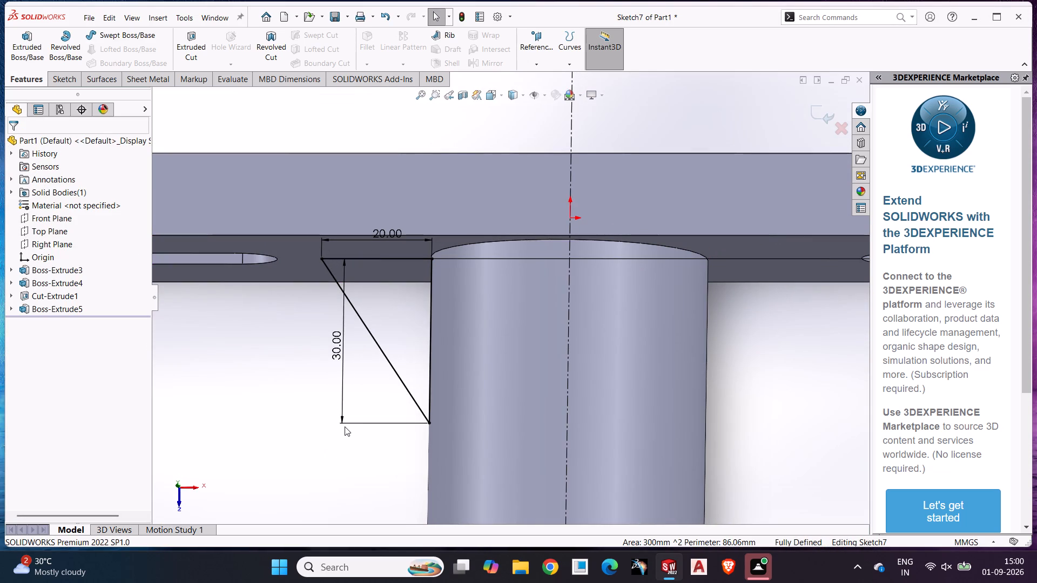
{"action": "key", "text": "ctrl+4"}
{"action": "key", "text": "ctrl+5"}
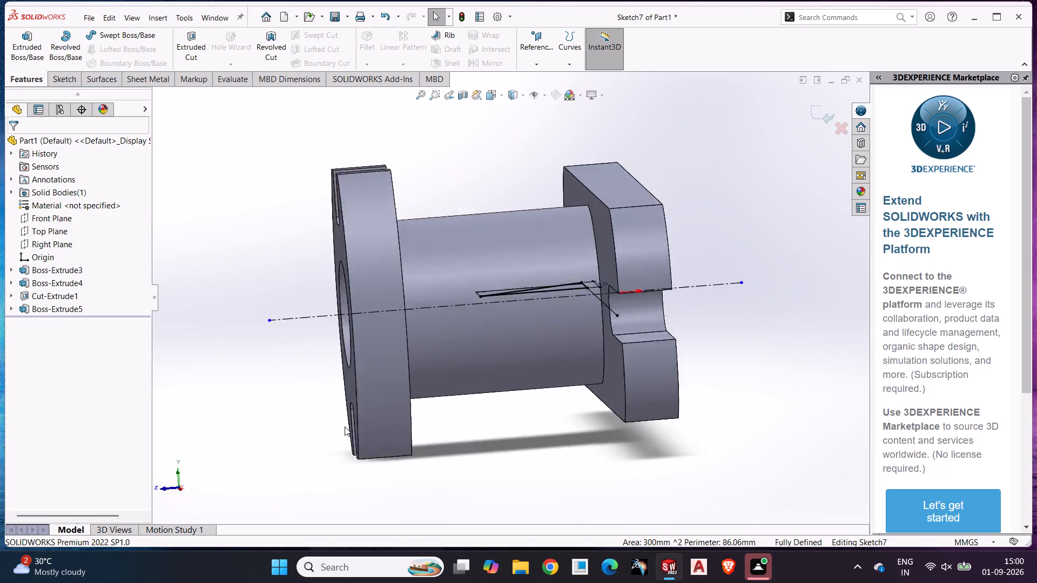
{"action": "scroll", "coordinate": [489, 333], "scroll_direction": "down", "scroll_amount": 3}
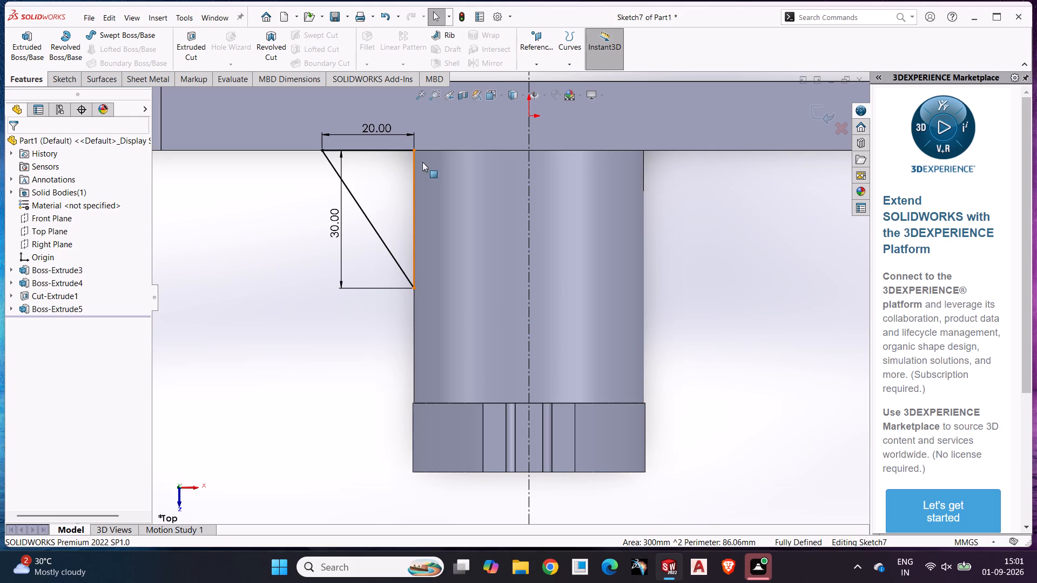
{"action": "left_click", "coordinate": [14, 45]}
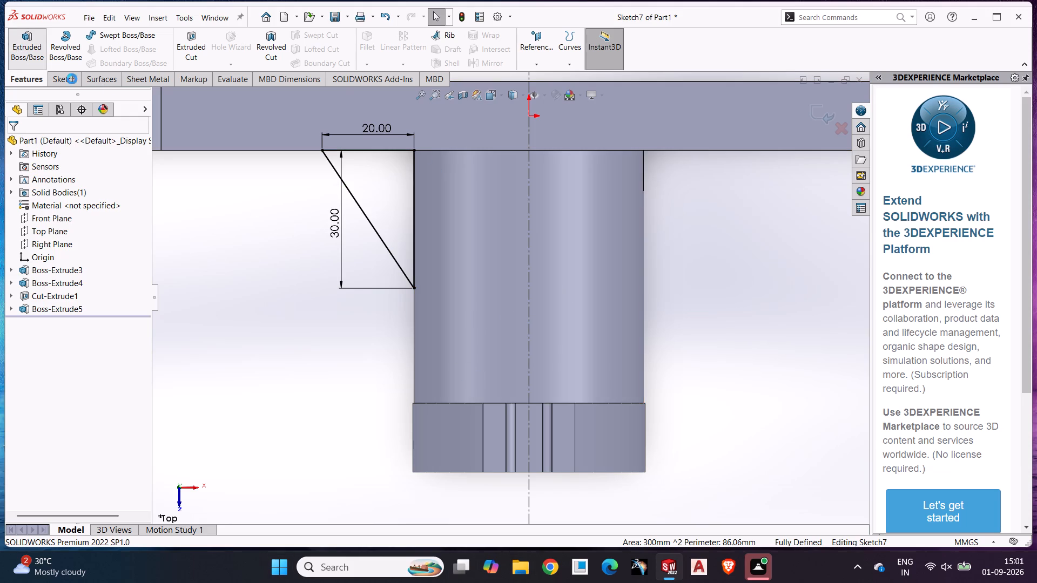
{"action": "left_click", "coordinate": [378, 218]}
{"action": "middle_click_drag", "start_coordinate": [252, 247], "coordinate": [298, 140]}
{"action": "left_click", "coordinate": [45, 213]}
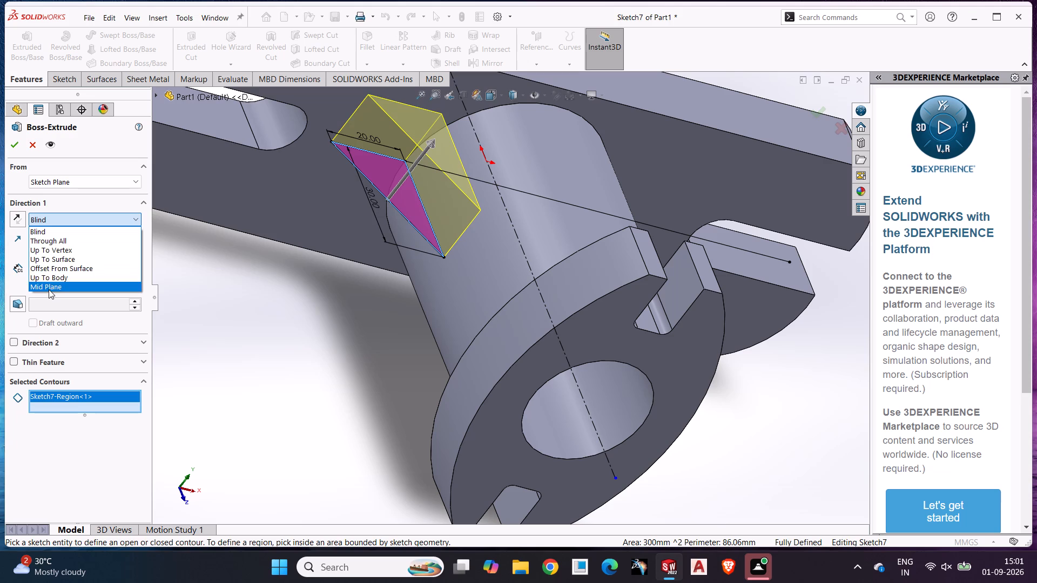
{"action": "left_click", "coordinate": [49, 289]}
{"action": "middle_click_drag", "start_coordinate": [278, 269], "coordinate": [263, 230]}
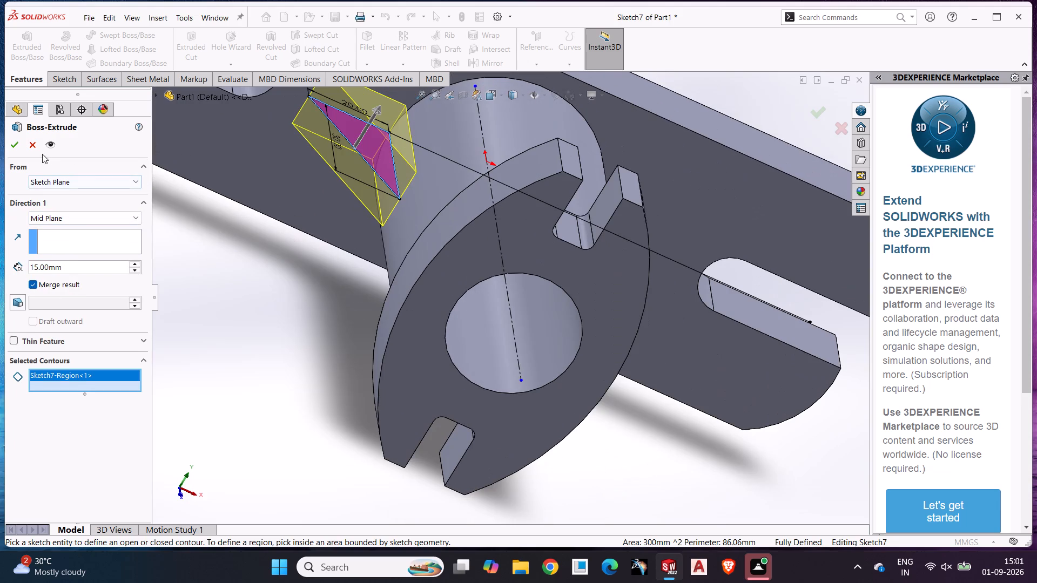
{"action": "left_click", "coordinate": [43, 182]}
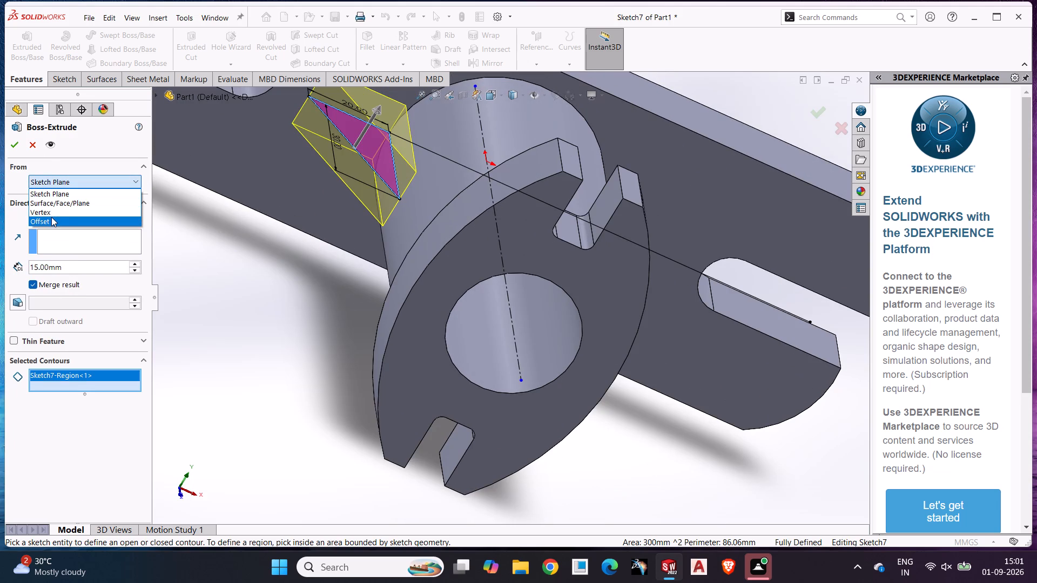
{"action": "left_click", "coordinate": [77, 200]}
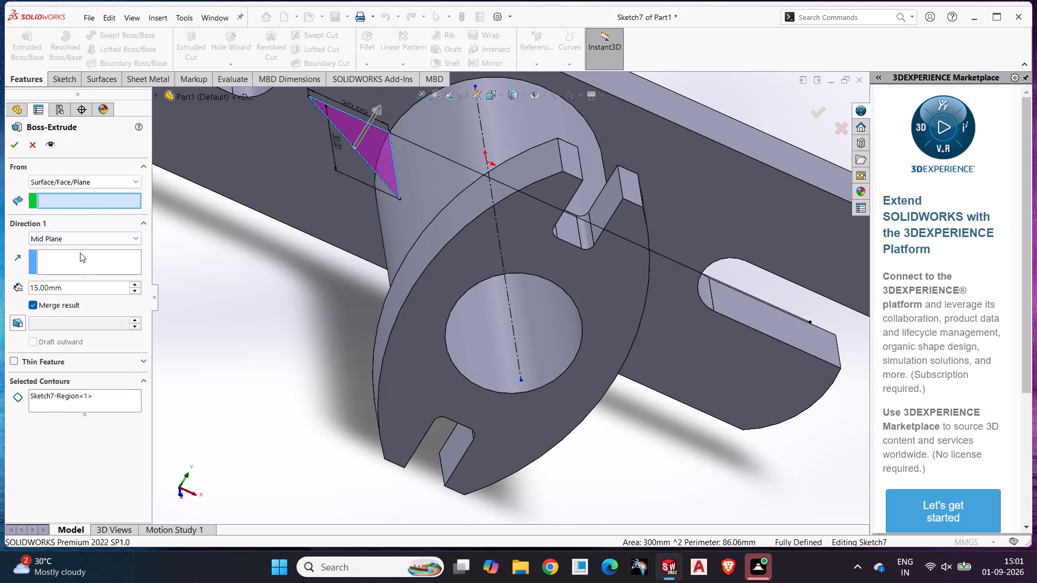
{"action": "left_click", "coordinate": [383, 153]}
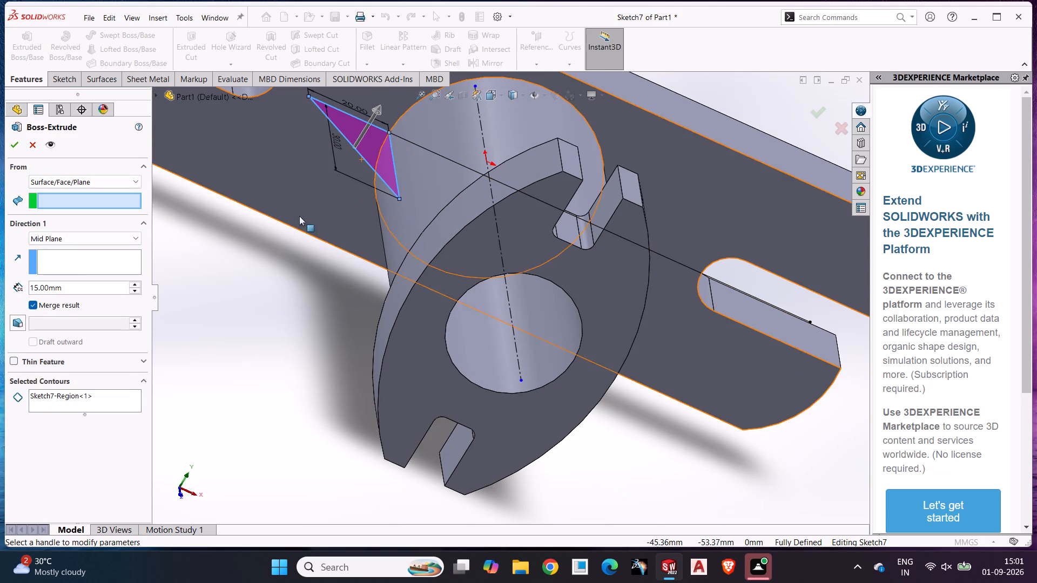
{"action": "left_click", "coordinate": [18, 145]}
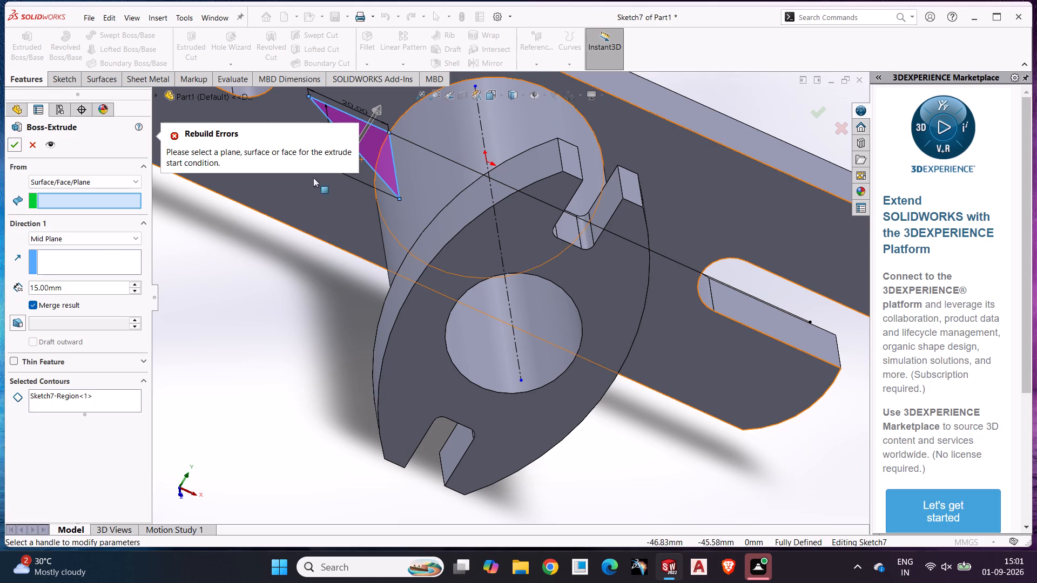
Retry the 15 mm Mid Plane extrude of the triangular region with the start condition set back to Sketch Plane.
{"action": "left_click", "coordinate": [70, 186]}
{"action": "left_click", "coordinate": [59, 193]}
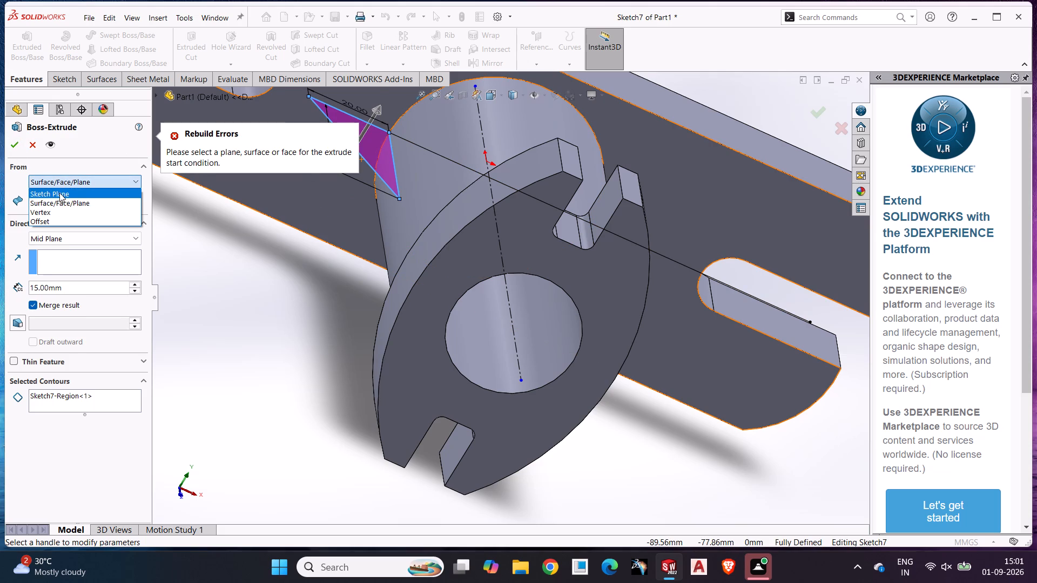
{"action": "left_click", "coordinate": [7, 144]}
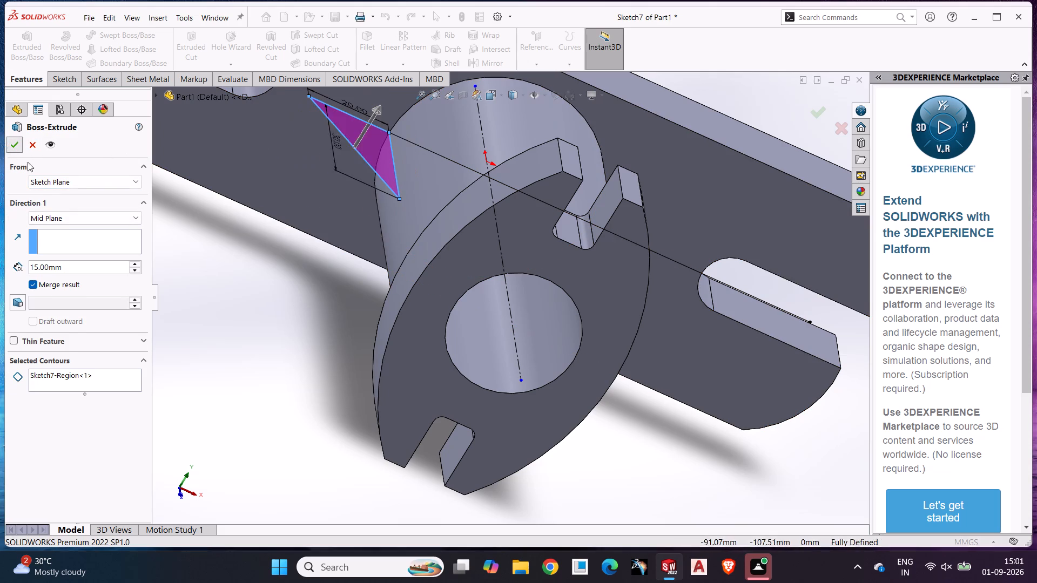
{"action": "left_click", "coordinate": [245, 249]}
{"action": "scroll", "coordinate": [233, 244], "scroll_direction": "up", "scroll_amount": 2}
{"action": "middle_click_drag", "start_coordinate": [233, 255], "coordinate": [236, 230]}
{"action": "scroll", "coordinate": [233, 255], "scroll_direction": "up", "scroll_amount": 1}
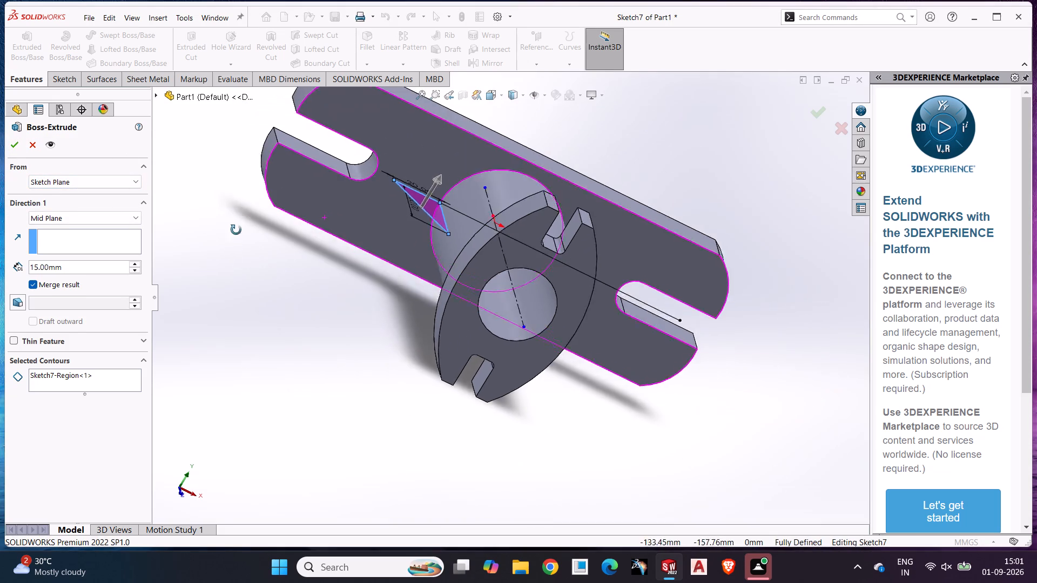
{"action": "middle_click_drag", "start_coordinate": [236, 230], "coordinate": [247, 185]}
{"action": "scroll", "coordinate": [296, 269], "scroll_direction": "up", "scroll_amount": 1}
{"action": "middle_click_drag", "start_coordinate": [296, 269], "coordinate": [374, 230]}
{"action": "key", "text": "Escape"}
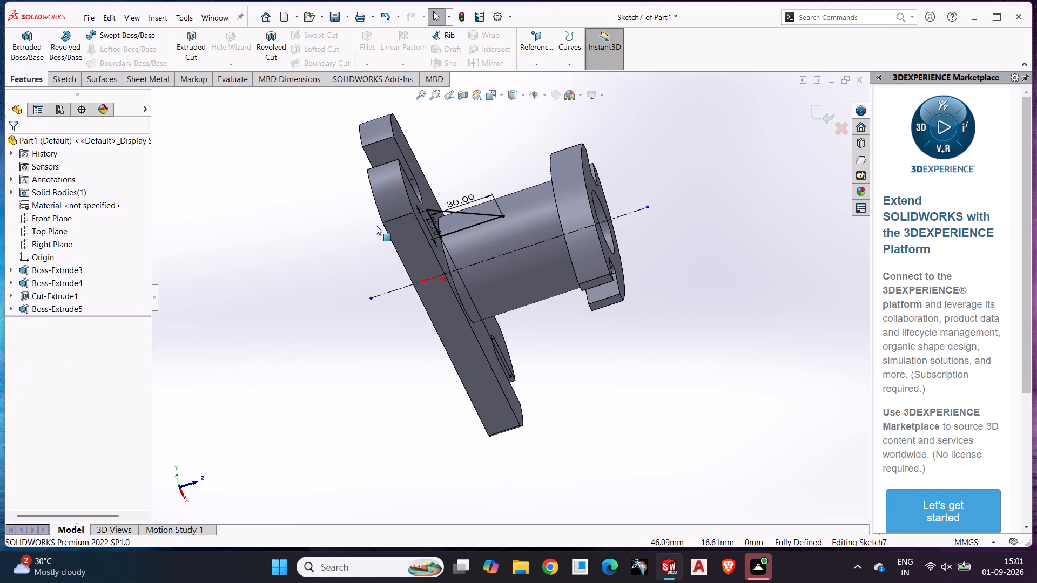
Undo the triangular rib profile in the open sketch, including its trims, dimensions, lines and converted edges, back to the centreline alone.
{"action": "key", "text": "ctrl+x"}
{"action": "key", "text": "ctrl+x"}
{"action": "key", "text": "ctrl+x"}
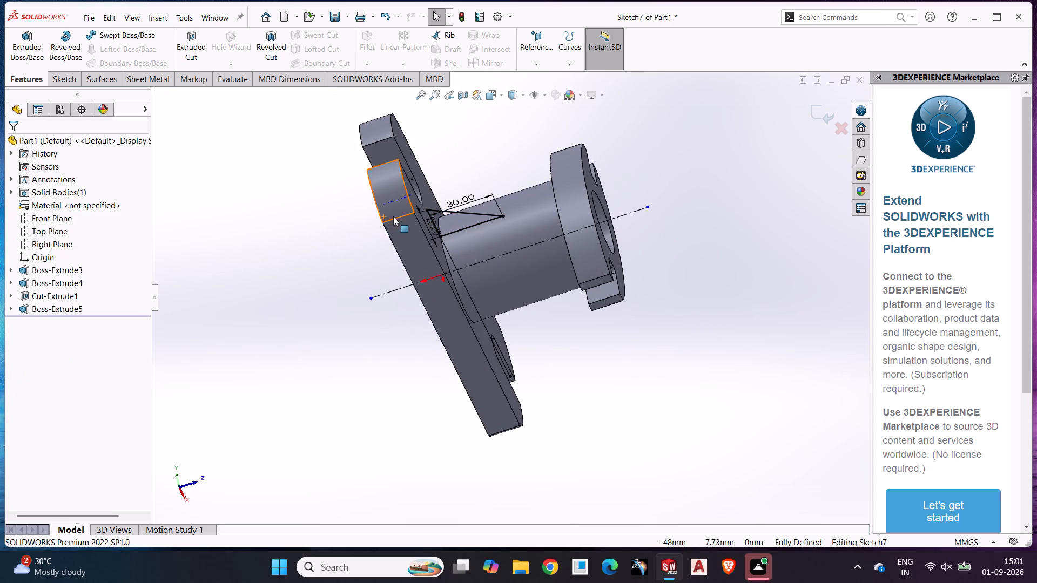
{"action": "key", "text": "ctrl+x"}
{"action": "key", "text": "ctrl+z"}
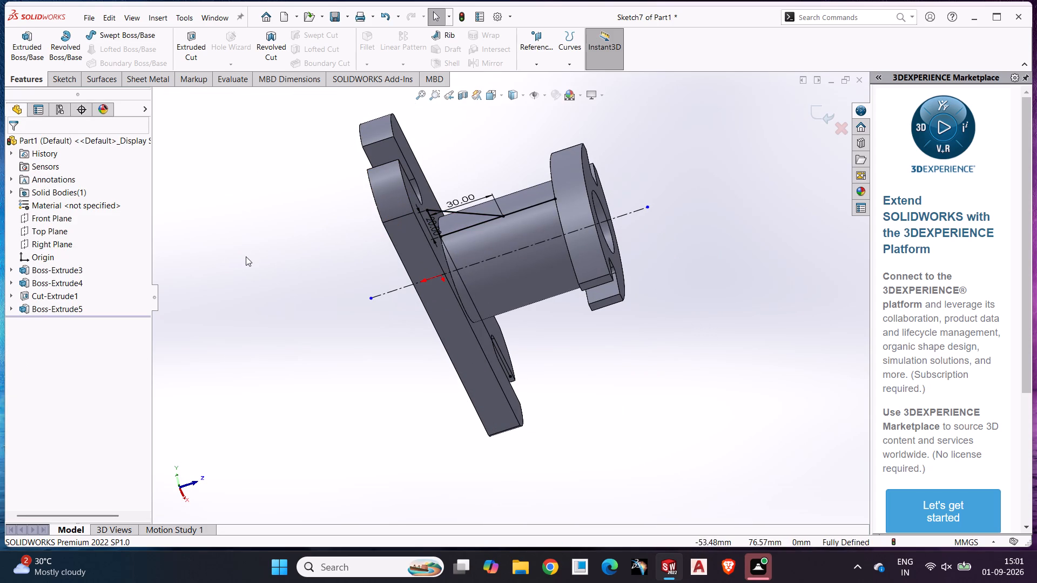
{"action": "key", "text": "ctrl+z"}
{"action": "key", "text": "ctrl+z"}
{"action": "key", "text": "ctrl+z"}
{"action": "key", "text": "ctrl+z"}
{"action": "key", "text": "ctrl+z"}
{"action": "key", "text": "ctrl+z"}
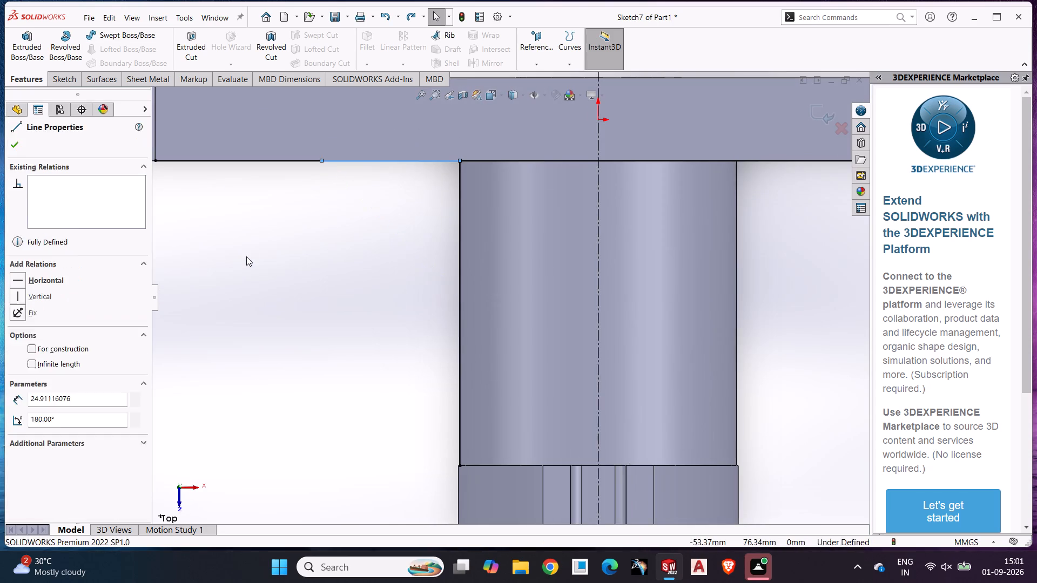
{"action": "key", "text": "ctrl+z"}
{"action": "key", "text": "ctrl+z"}
{"action": "key", "text": "ctrl+z"}
{"action": "left_click", "coordinate": [250, 266]}
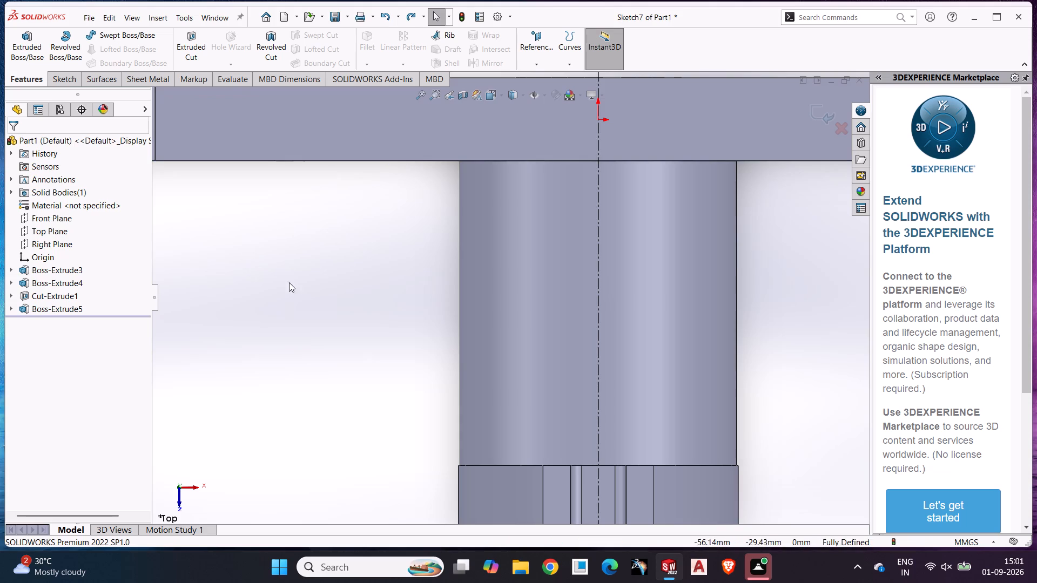
Exit the sketch, keeping only the centreline along the boss axis.
{"action": "middle_click_drag", "start_coordinate": [304, 297], "coordinate": [314, 241]}
{"action": "scroll", "coordinate": [325, 303], "scroll_direction": "up", "scroll_amount": 1}
{"action": "middle_click_drag", "start_coordinate": [335, 307], "coordinate": [336, 338]}
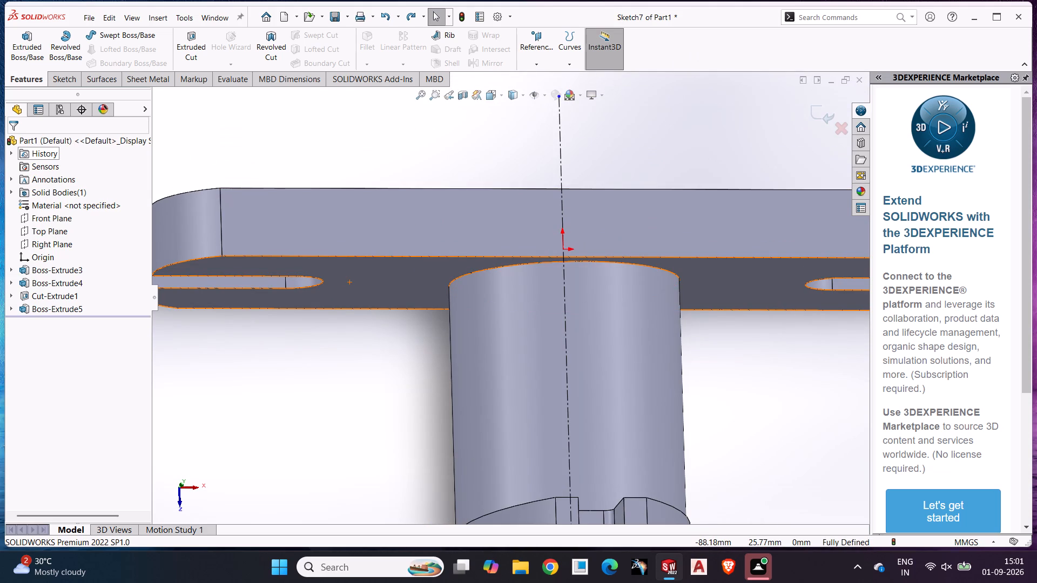
{"action": "left_click", "coordinate": [16, 89]}
{"action": "left_click", "coordinate": [27, 76]}
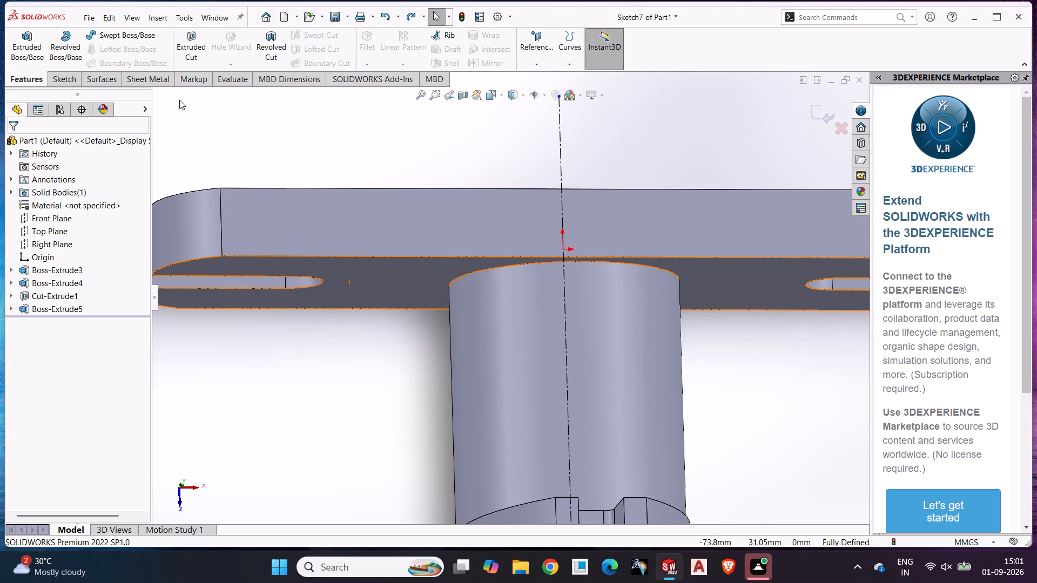
{"action": "left_click", "coordinate": [77, 82]}
{"action": "left_click", "coordinate": [14, 49]}
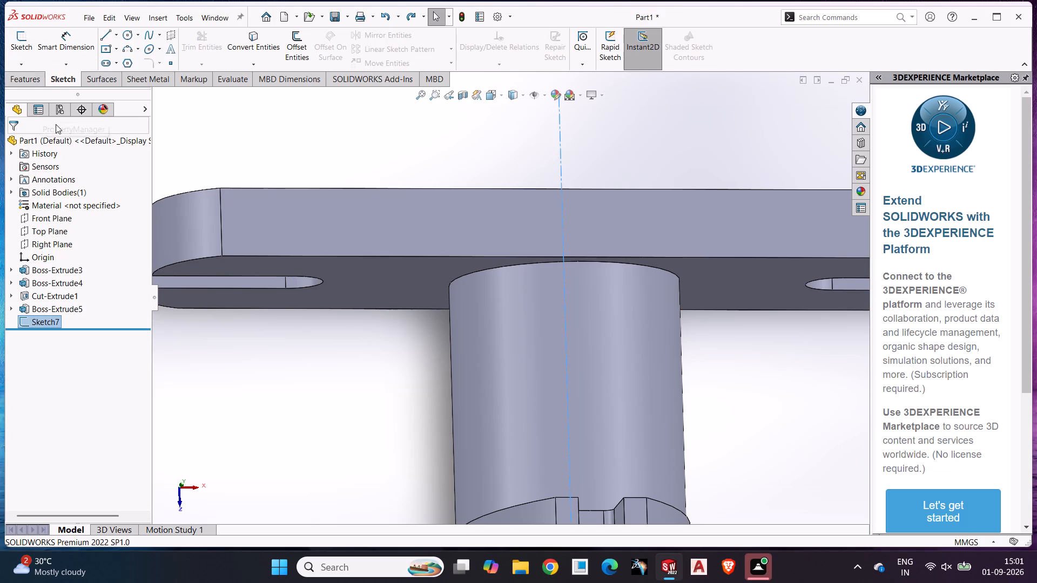
Create a reference plane offset 0 mm from the Top Plane.
{"action": "left_click", "coordinate": [38, 83]}
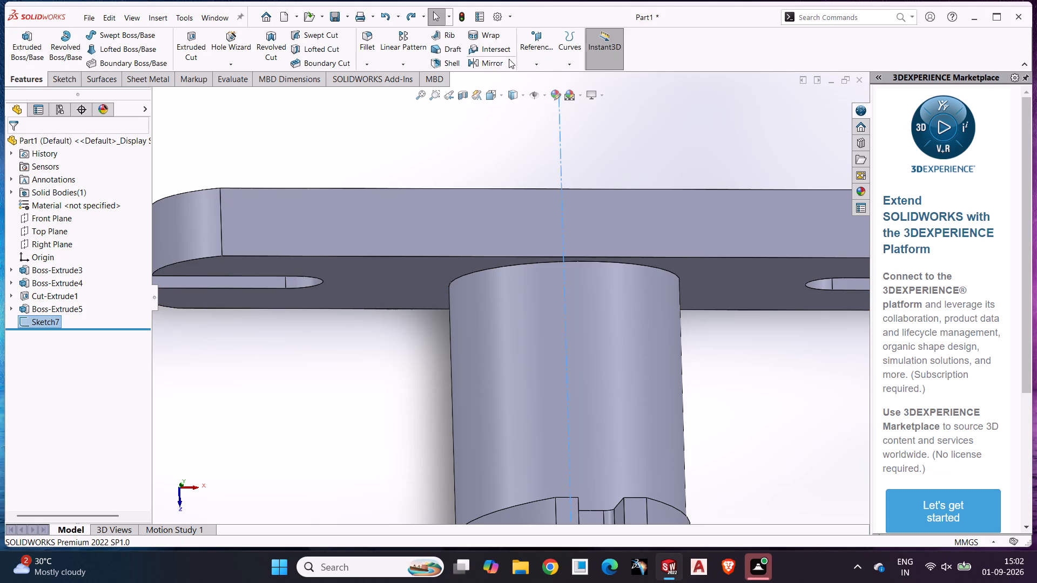
{"action": "left_click", "coordinate": [547, 60]}
{"action": "left_click", "coordinate": [547, 76]}
{"action": "scroll", "coordinate": [530, 290], "scroll_direction": "up", "scroll_amount": 2}
{"action": "middle_click_drag", "start_coordinate": [530, 288], "coordinate": [527, 151]}
{"action": "middle_click_drag", "start_coordinate": [526, 208], "coordinate": [534, 171]}
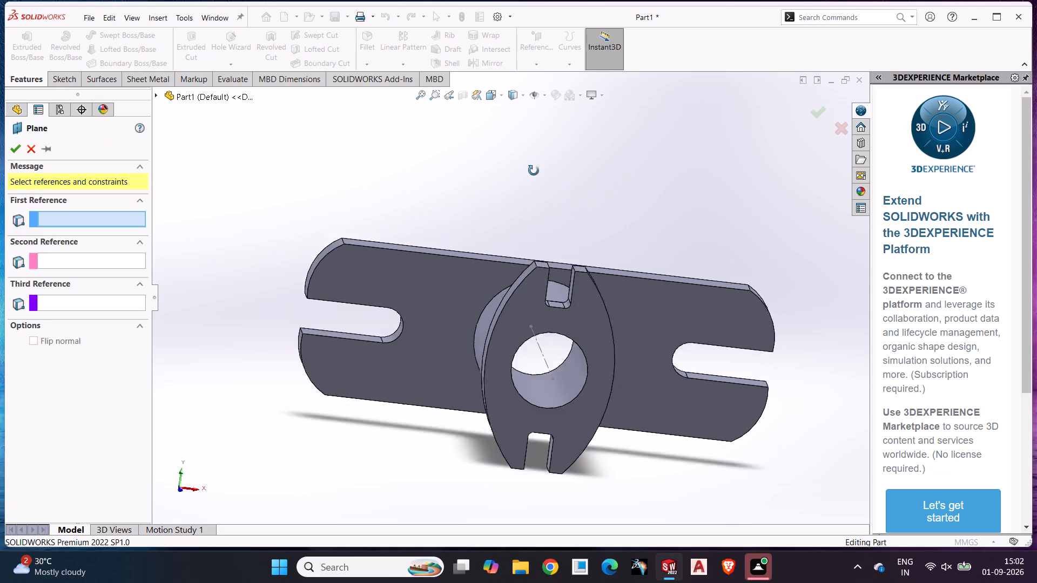
{"action": "middle_click_drag", "start_coordinate": [534, 171], "coordinate": [554, 224]}
{"action": "middle_click_drag", "start_coordinate": [554, 224], "coordinate": [550, 215]}
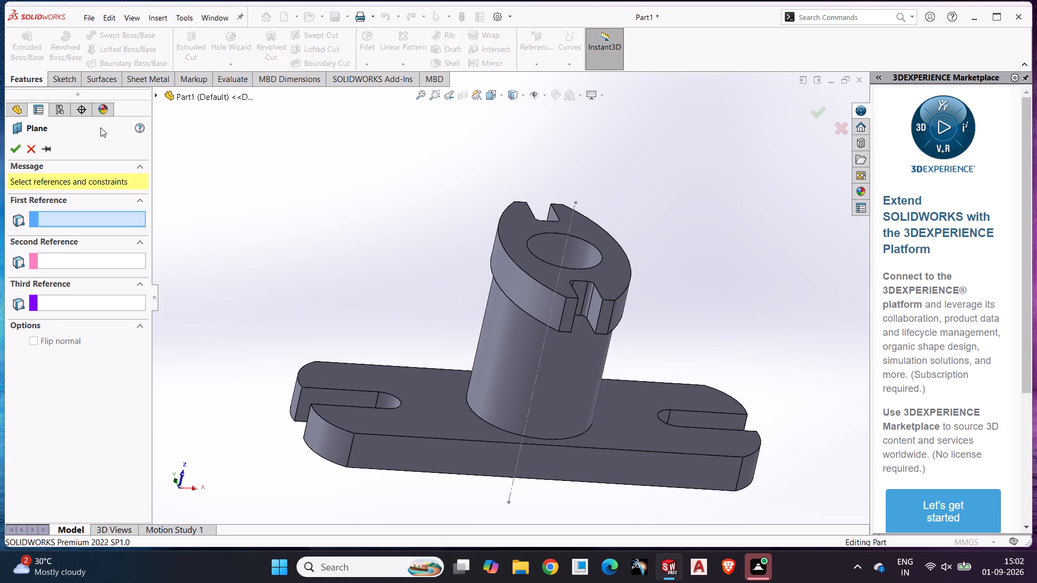
{"action": "left_click", "coordinate": [159, 93]}
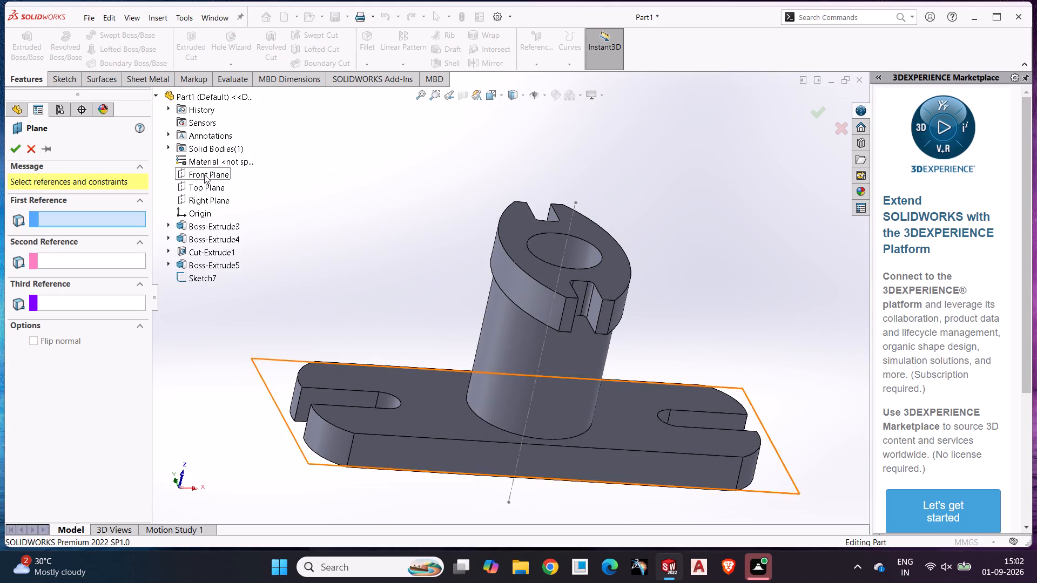
{"action": "left_click", "coordinate": [216, 188]}
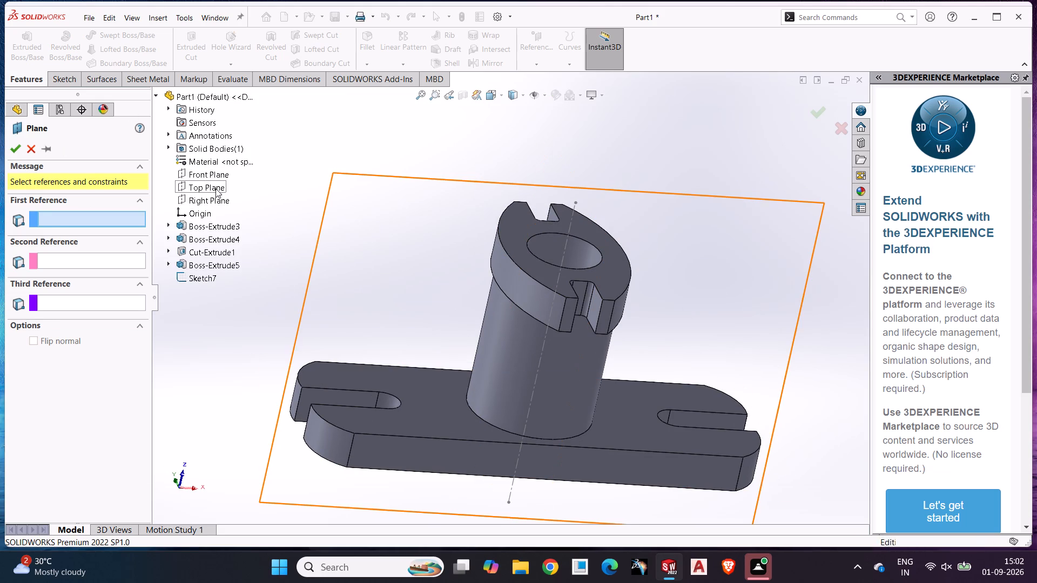
{"action": "middle_click_drag", "start_coordinate": [302, 235], "coordinate": [365, 293]}
{"action": "middle_click", "coordinate": [381, 328]}
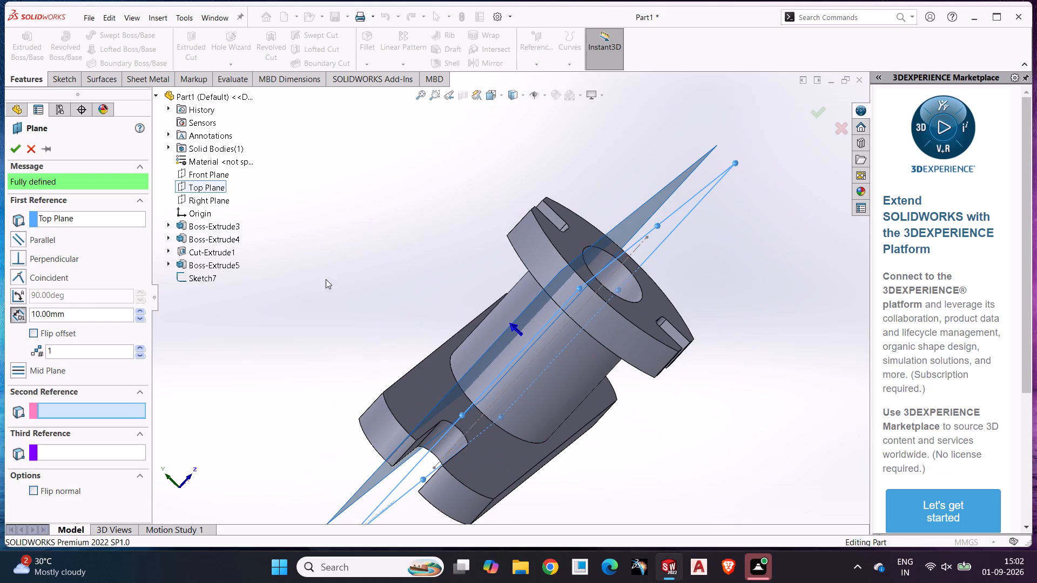
{"action": "left_click_drag", "start_coordinate": [80, 308], "coordinate": [0, 329]}
{"action": "key", "text": "0"}
{"action": "key", "text": "Return"}
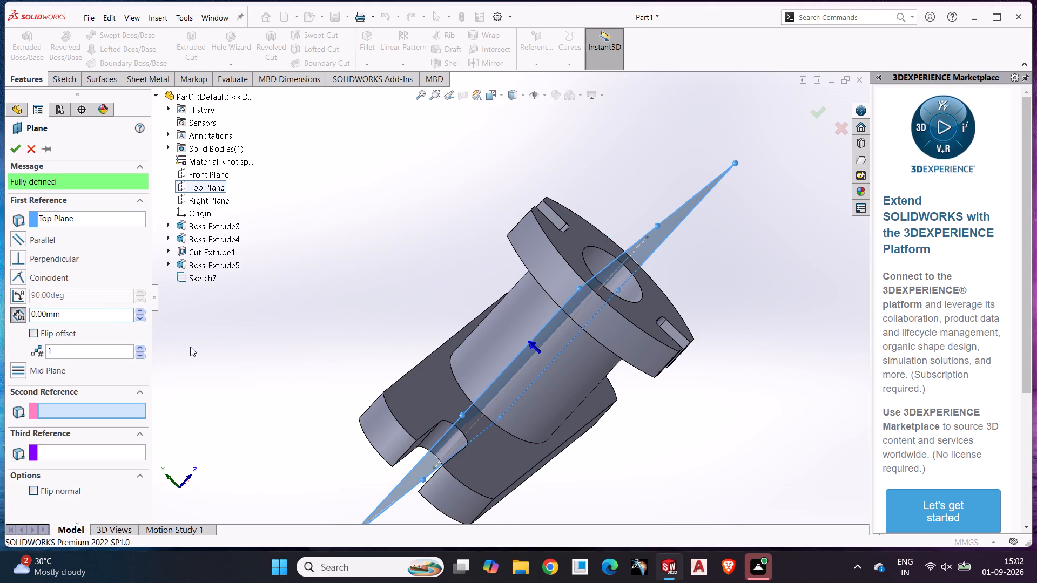
{"action": "middle_click_drag", "start_coordinate": [290, 365], "coordinate": [267, 376]}
{"action": "middle_click", "coordinate": [262, 371]}
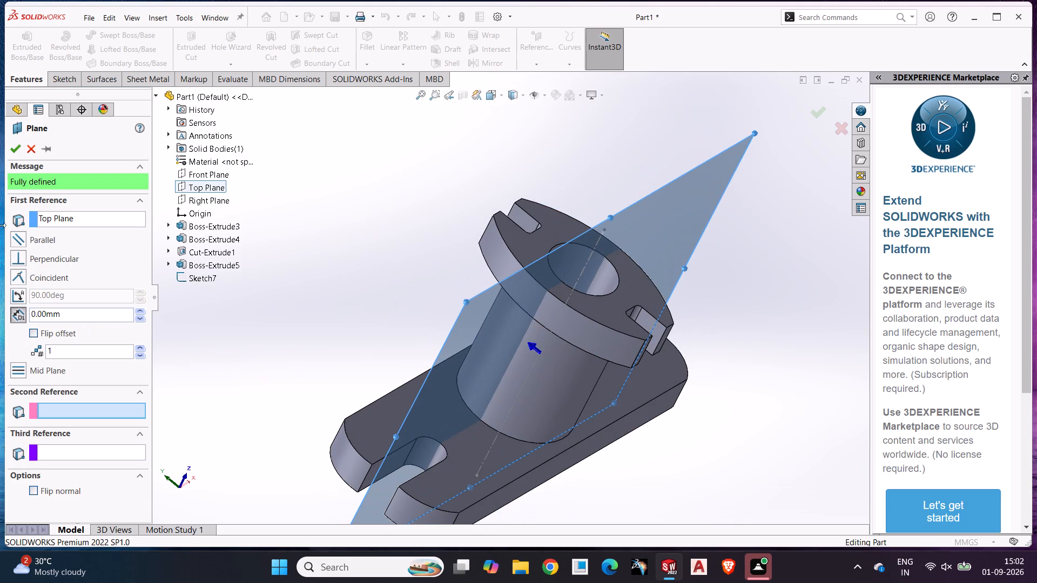
{"action": "left_click", "coordinate": [16, 152]}
{"action": "left_click", "coordinate": [351, 304]}
Start a sketch on the new plane and convert the plate's boss-side edge and the boss's negative-X side edge into it.
{"action": "middle_click_drag", "start_coordinate": [362, 323], "coordinate": [372, 326]}
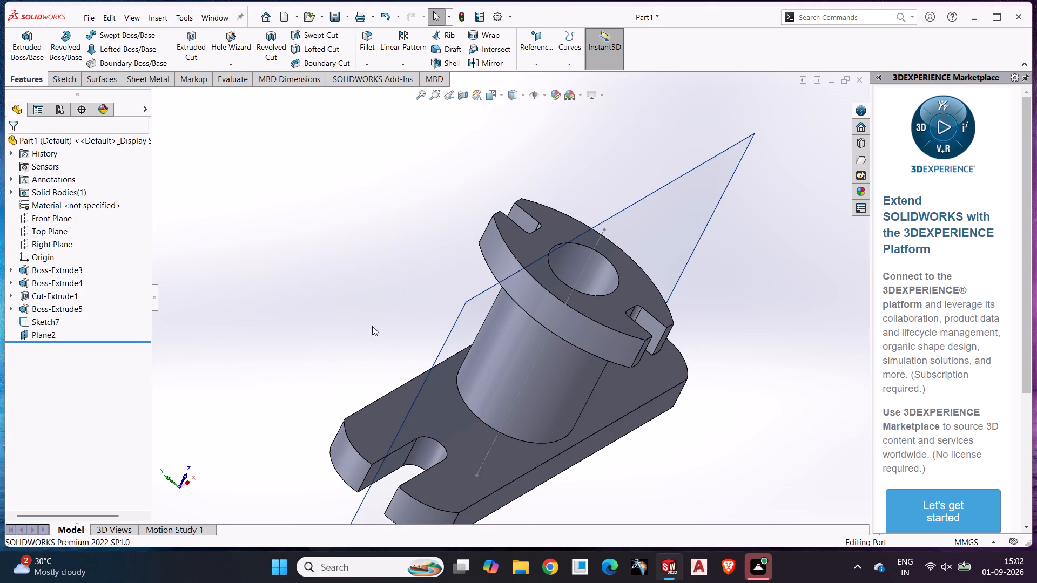
{"action": "middle_click_drag", "start_coordinate": [372, 326], "coordinate": [452, 395]}
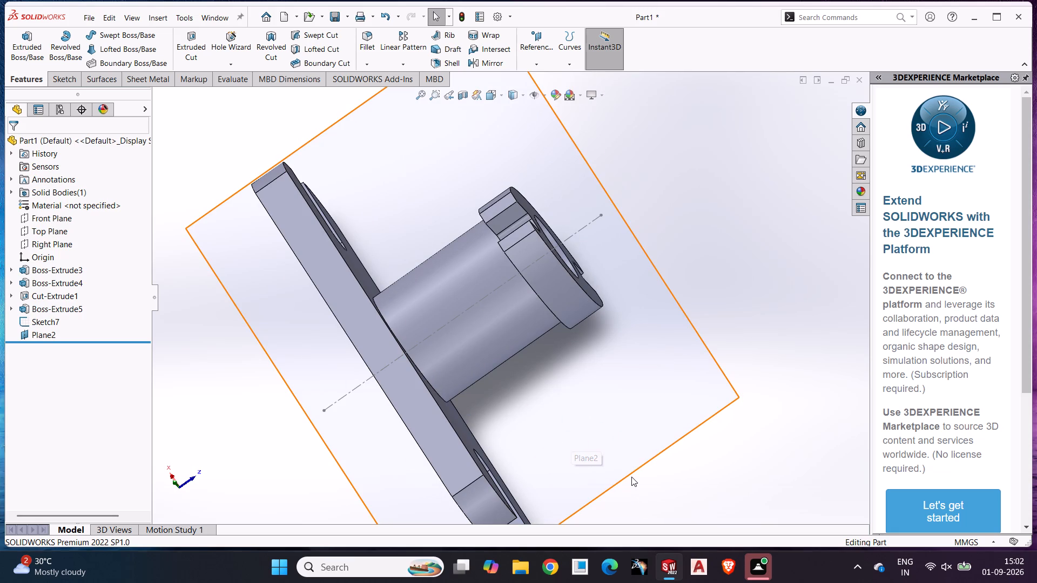
{"action": "left_click", "coordinate": [630, 471]}
{"action": "left_click", "coordinate": [69, 76]}
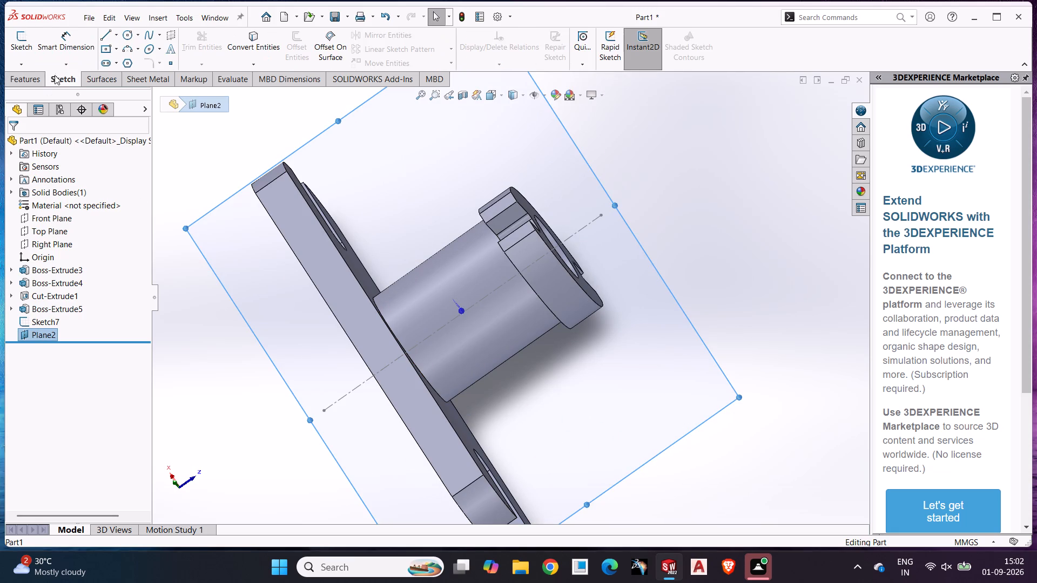
{"action": "left_click", "coordinate": [28, 51]}
{"action": "left_click", "coordinate": [252, 321]}
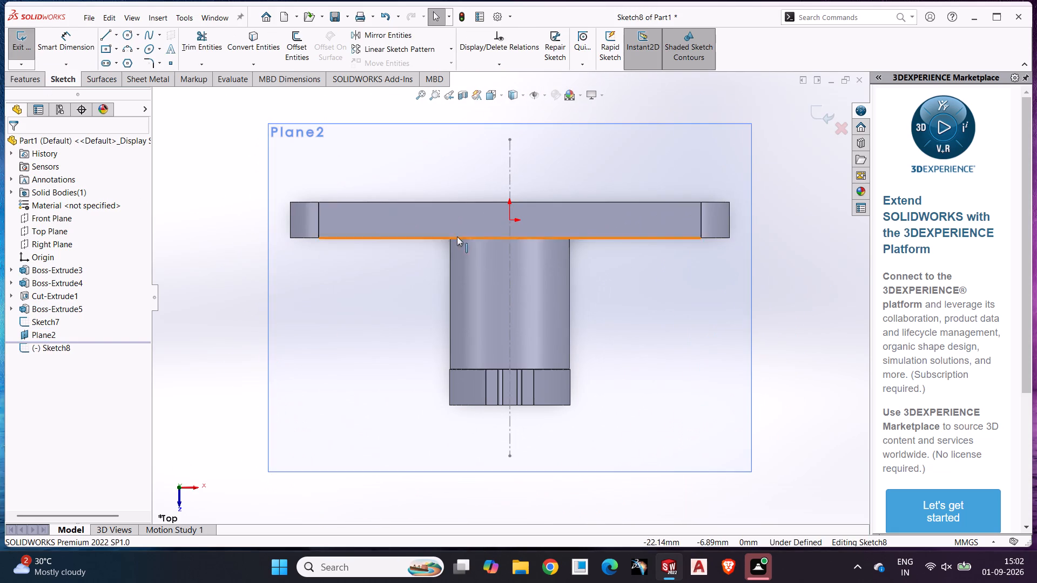
{"action": "left_click", "coordinate": [418, 239]}
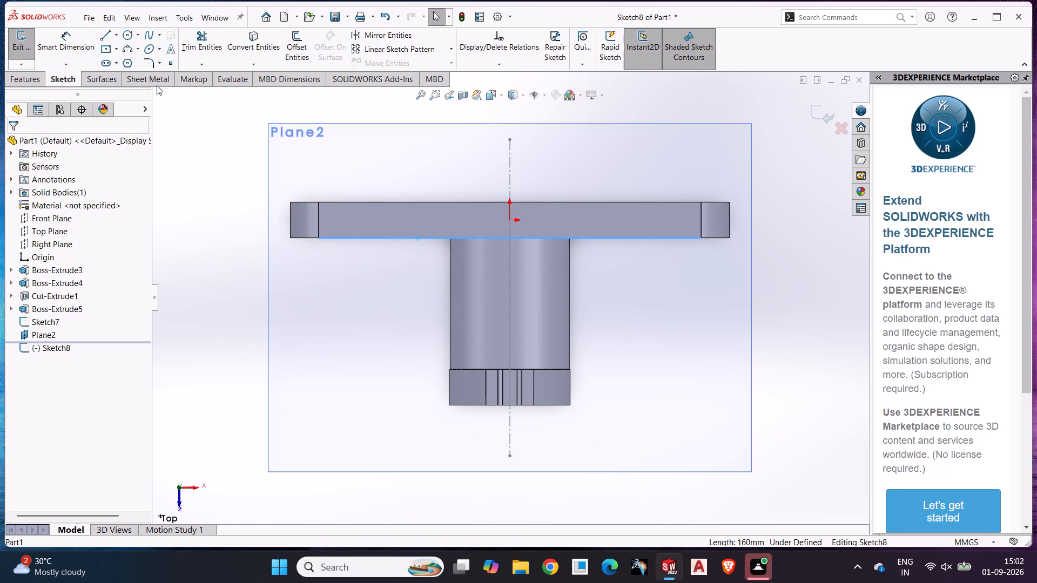
{"action": "left_click", "coordinate": [254, 47]}
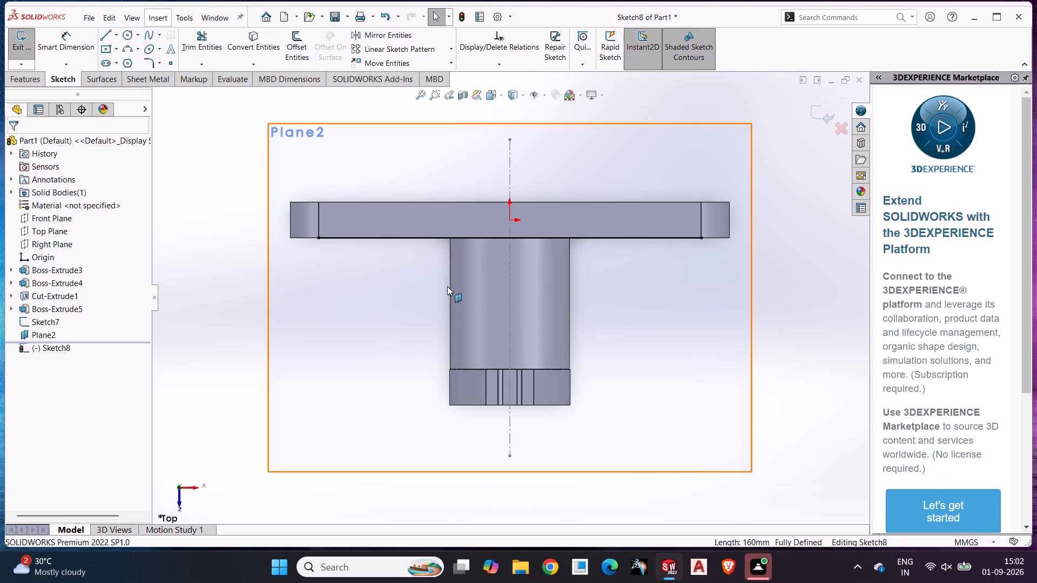
{"action": "left_click", "coordinate": [449, 272]}
{"action": "left_click", "coordinate": [237, 31]}
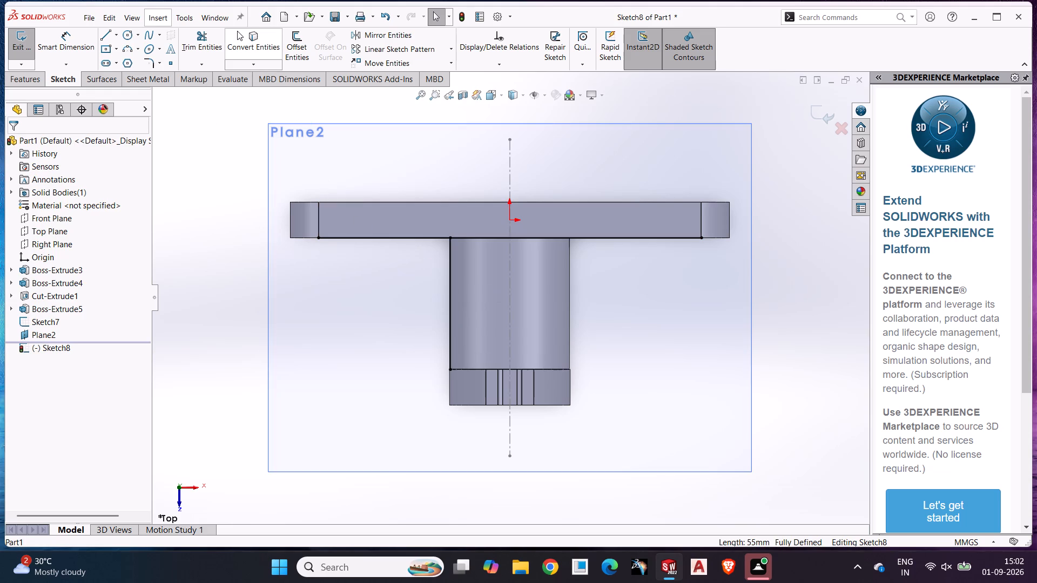
Sketch a line about 35 mm along the boss edge from the plate corner, and a sloping line to the plate edge about 28 mm out.
{"action": "left_click", "coordinate": [106, 37]}
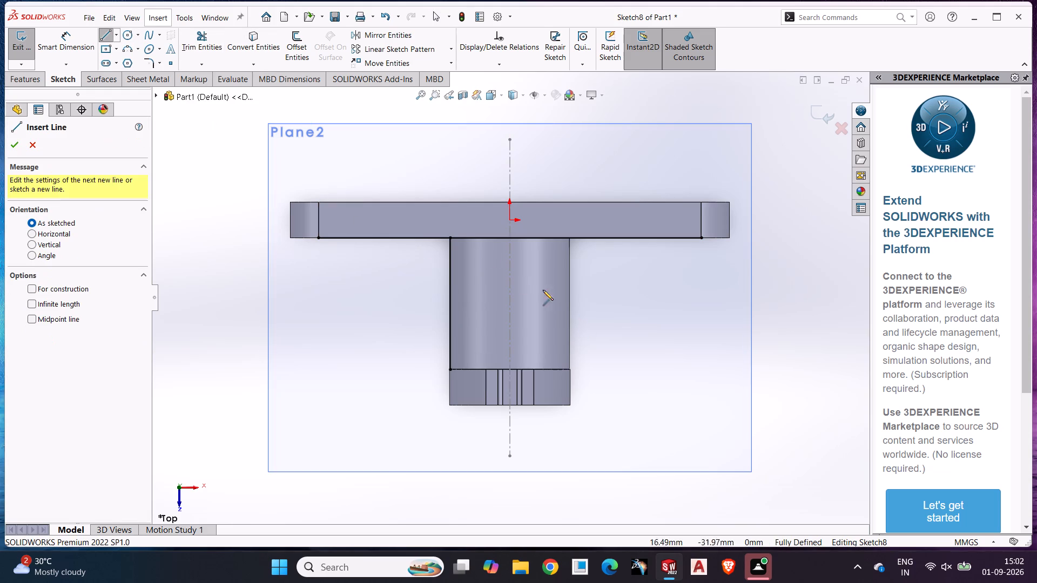
{"action": "left_click", "coordinate": [449, 236]}
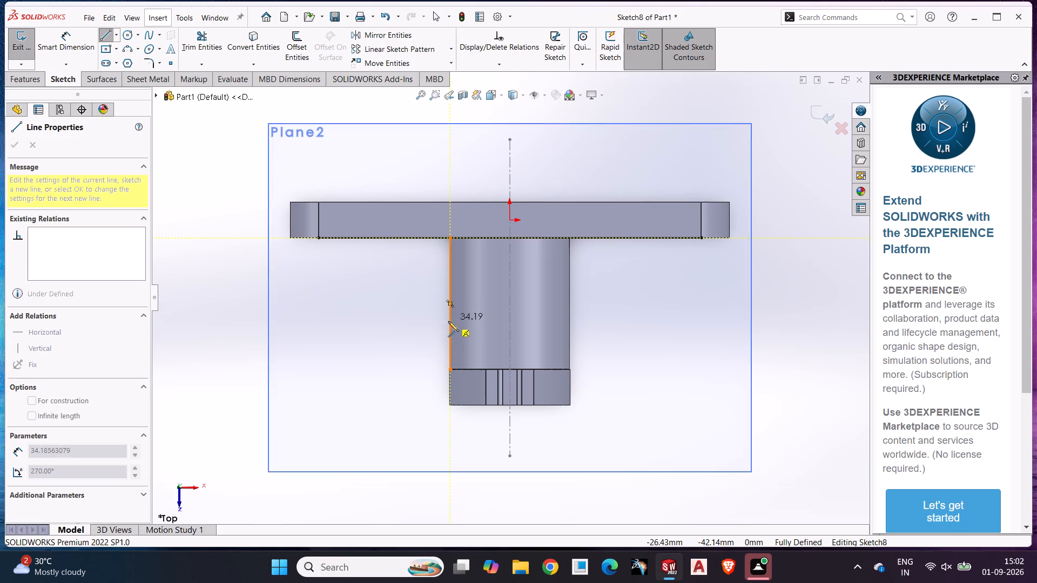
{"action": "left_click", "coordinate": [450, 322]}
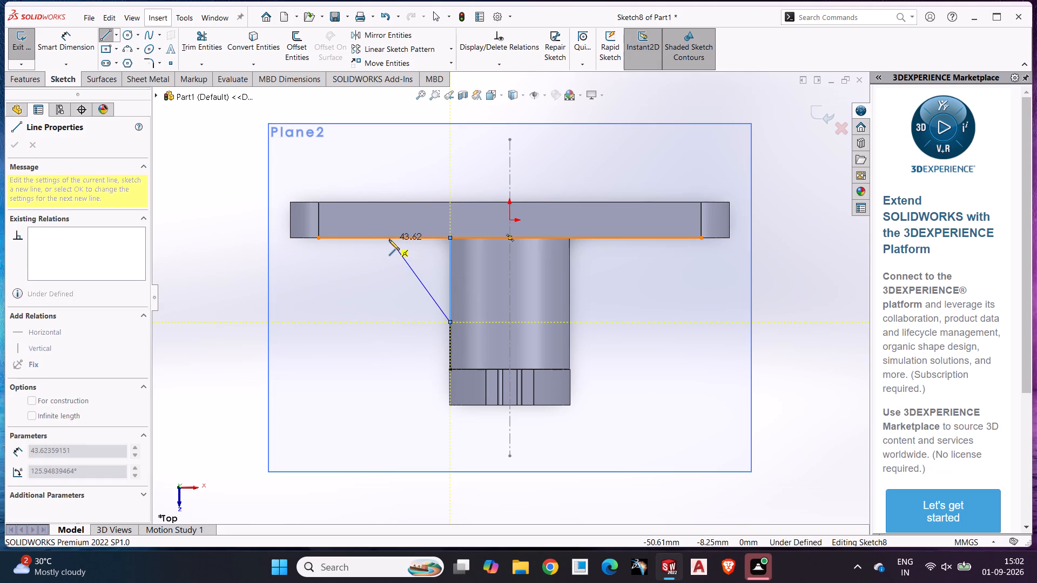
{"action": "scroll", "coordinate": [386, 237], "scroll_direction": "down", "scroll_amount": 4}
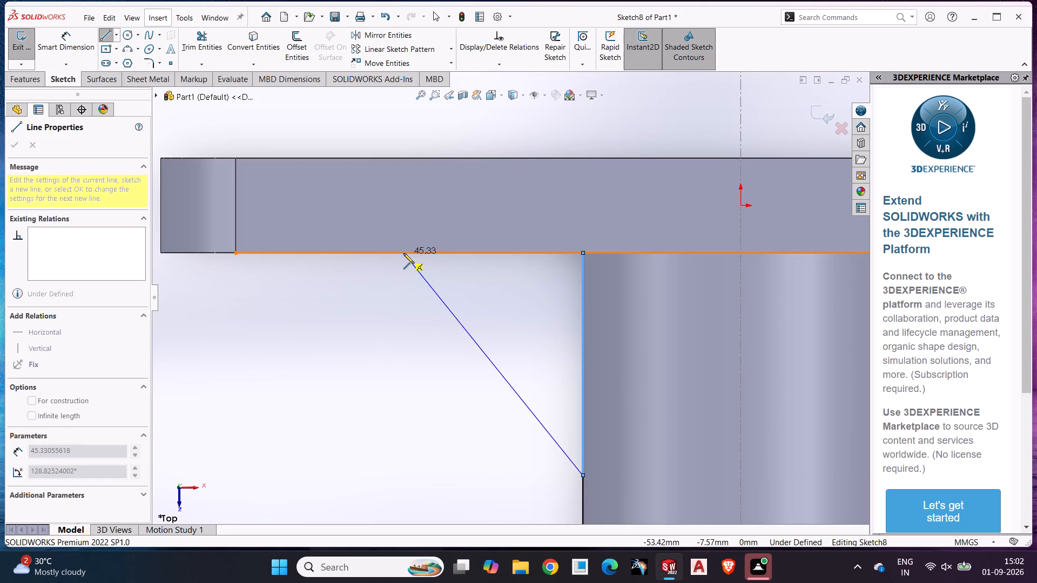
{"action": "left_click", "coordinate": [403, 253]}
{"action": "key", "text": "Escape"}
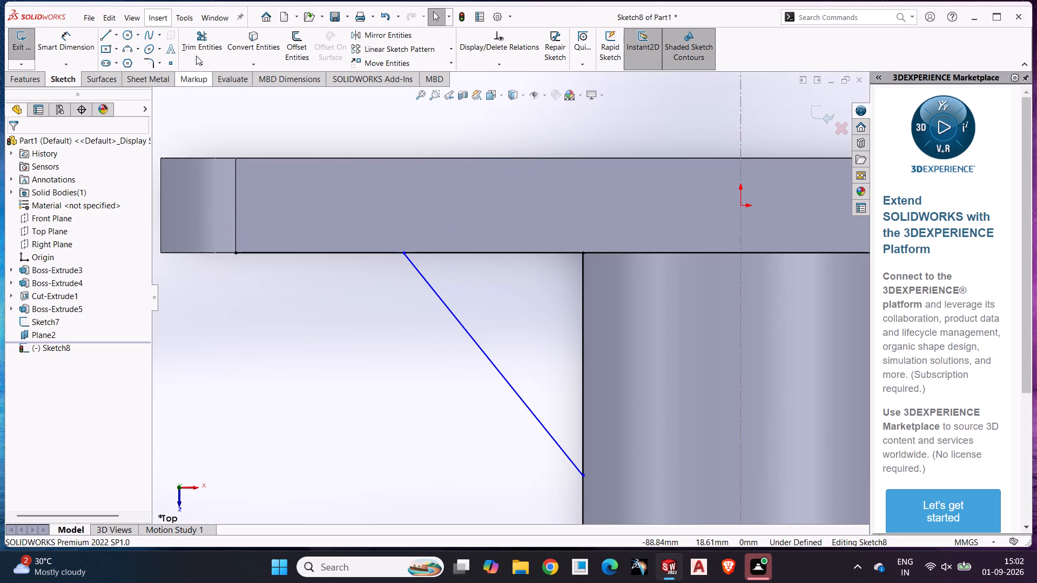
Dimension the triangle's leg along the plate, from the sloping line's end to the boss corner, at 25 mm.
{"action": "left_click", "coordinate": [62, 50]}
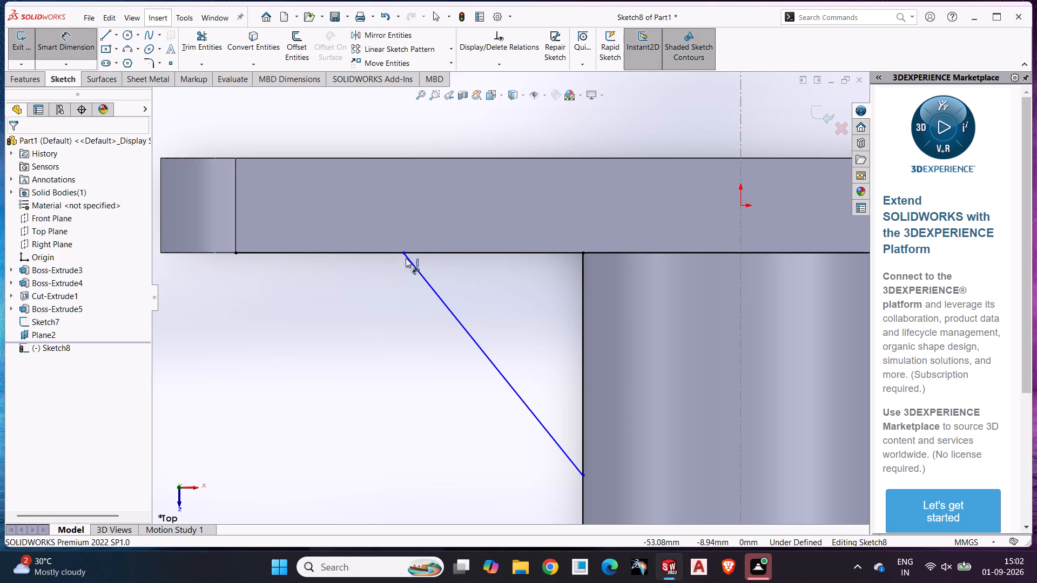
{"action": "left_click", "coordinate": [406, 253]}
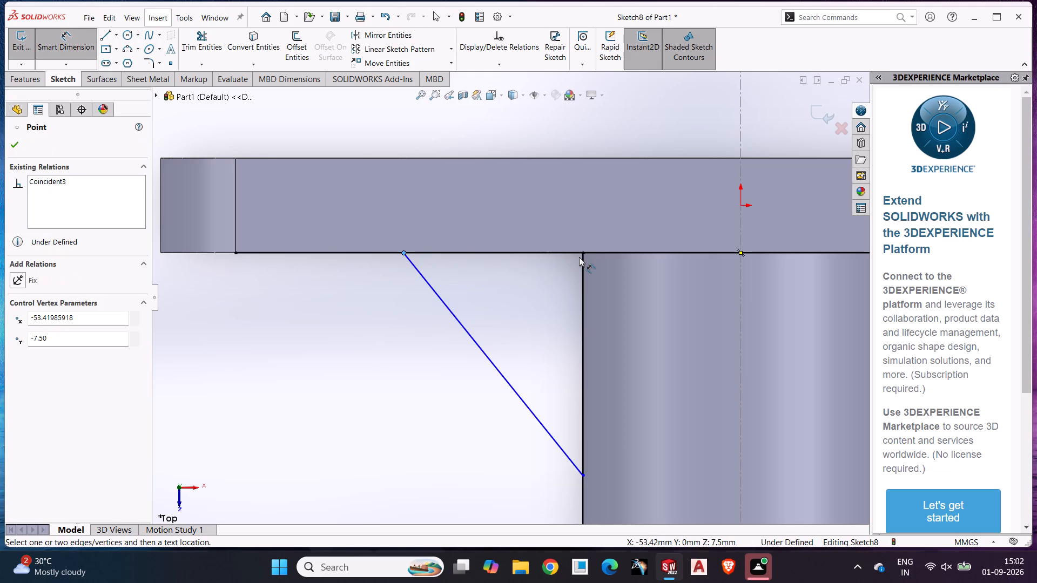
{"action": "left_click", "coordinate": [583, 254]}
{"action": "left_click", "coordinate": [524, 226]}
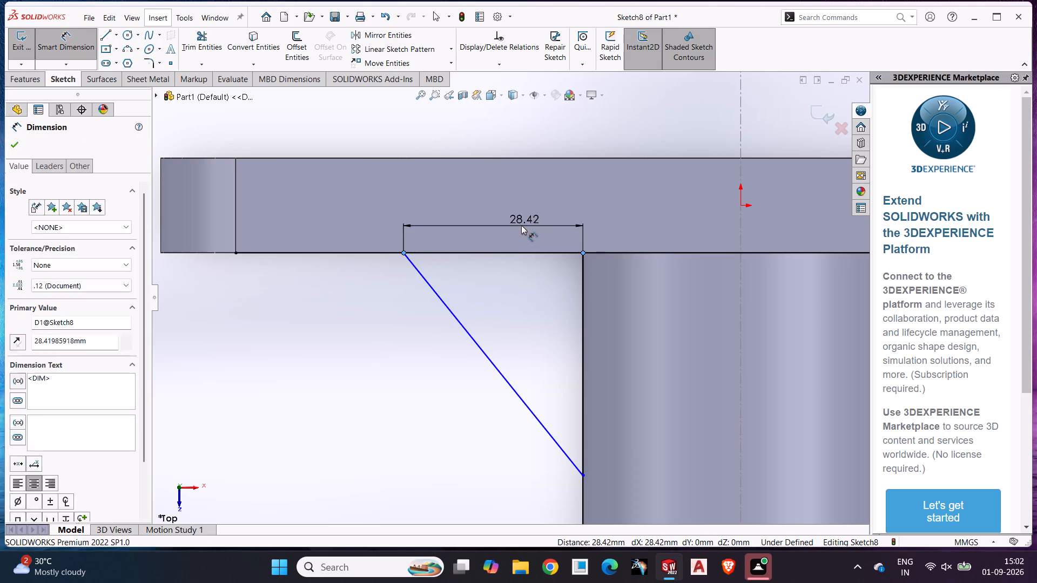
{"action": "type", "text": "25"}
{"action": "key", "text": "Return"}
{"action": "left_click", "coordinate": [538, 287]}
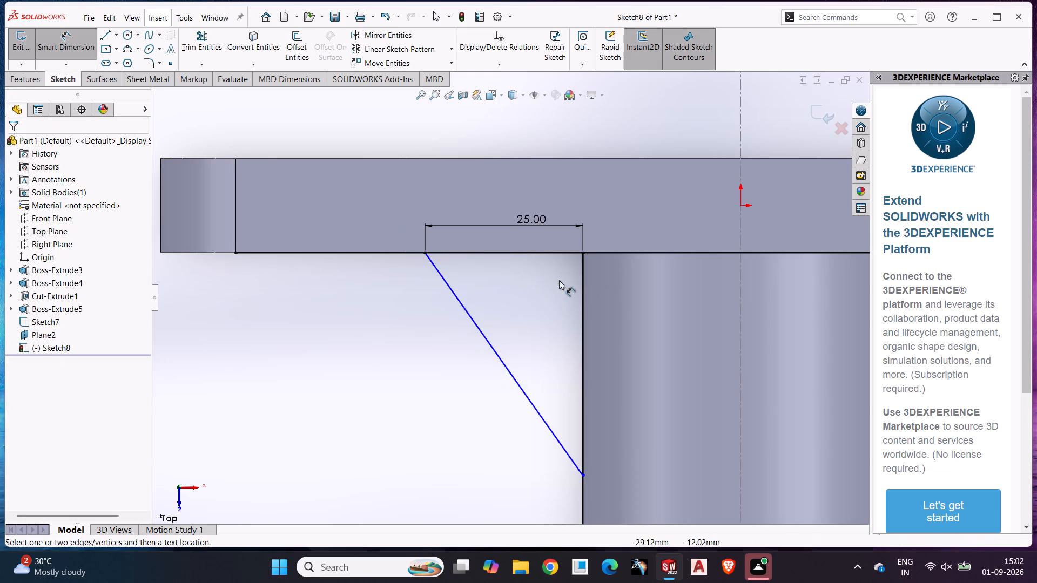
Dimension the triangle's leg along the boss, from the plate corner to the sloping line's lower end, at 30 mm.
{"action": "left_click", "coordinate": [585, 251]}
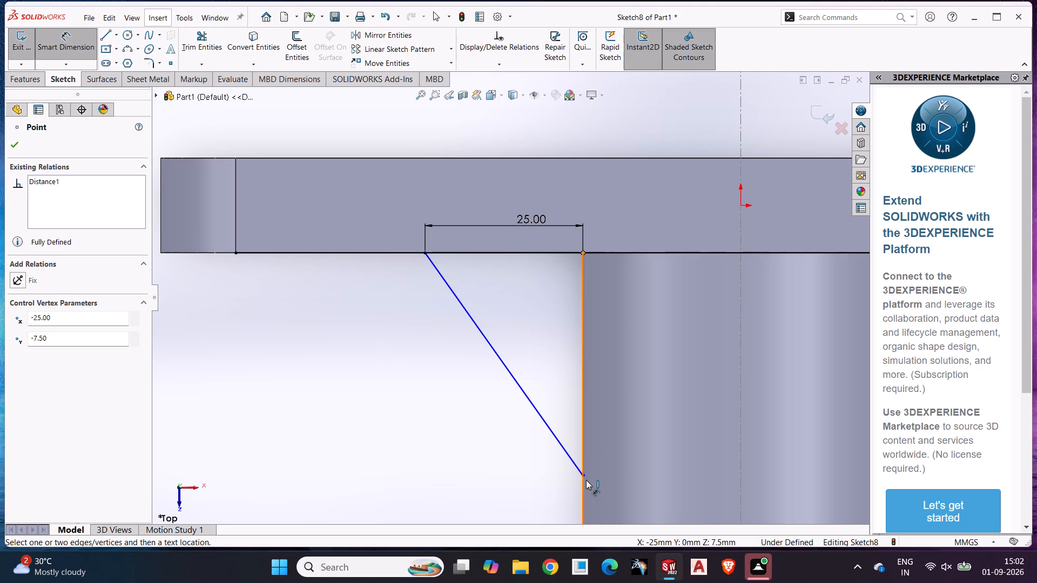
{"action": "left_click", "coordinate": [584, 477]}
{"action": "left_click", "coordinate": [514, 466]}
{"action": "key", "text": "3"}
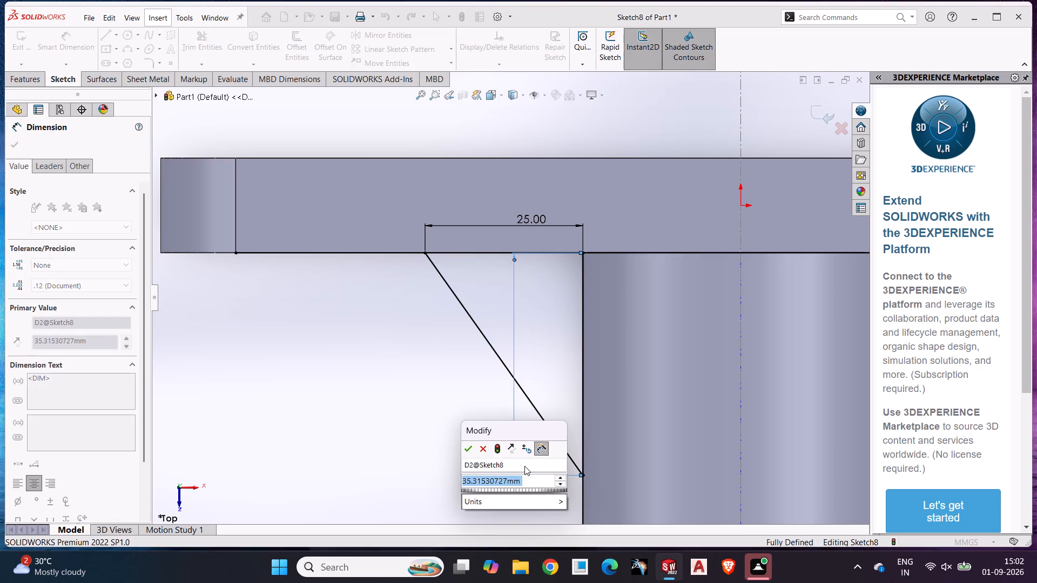
{"action": "key", "text": "0"}
{"action": "key", "text": "Return"}
{"action": "left_click", "coordinate": [414, 446]}
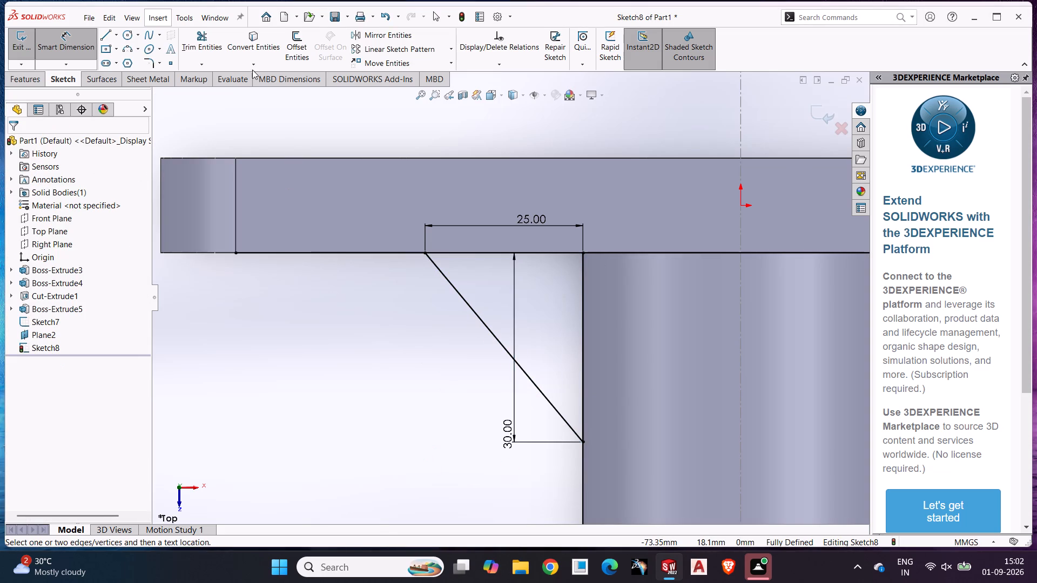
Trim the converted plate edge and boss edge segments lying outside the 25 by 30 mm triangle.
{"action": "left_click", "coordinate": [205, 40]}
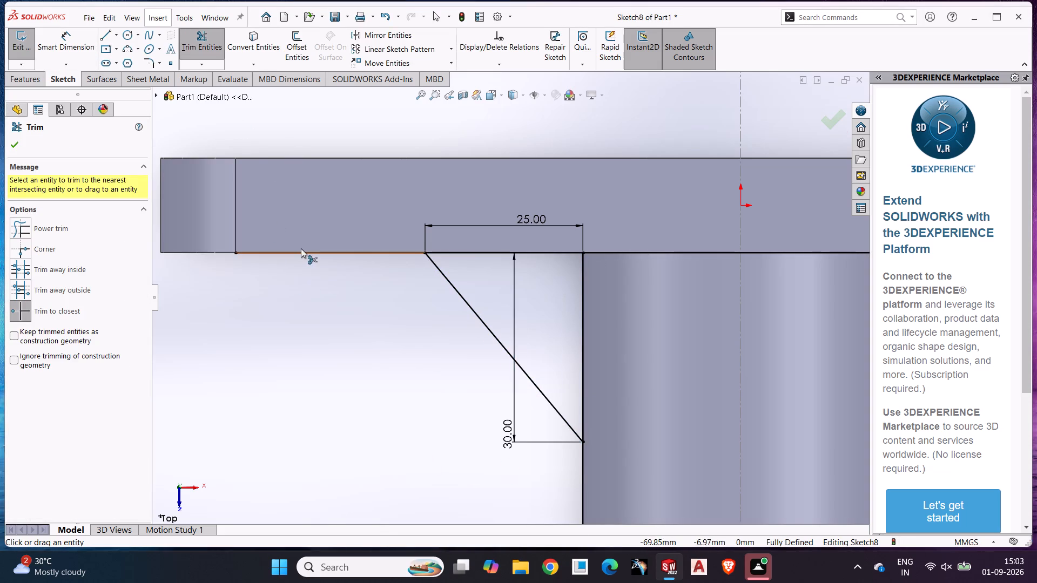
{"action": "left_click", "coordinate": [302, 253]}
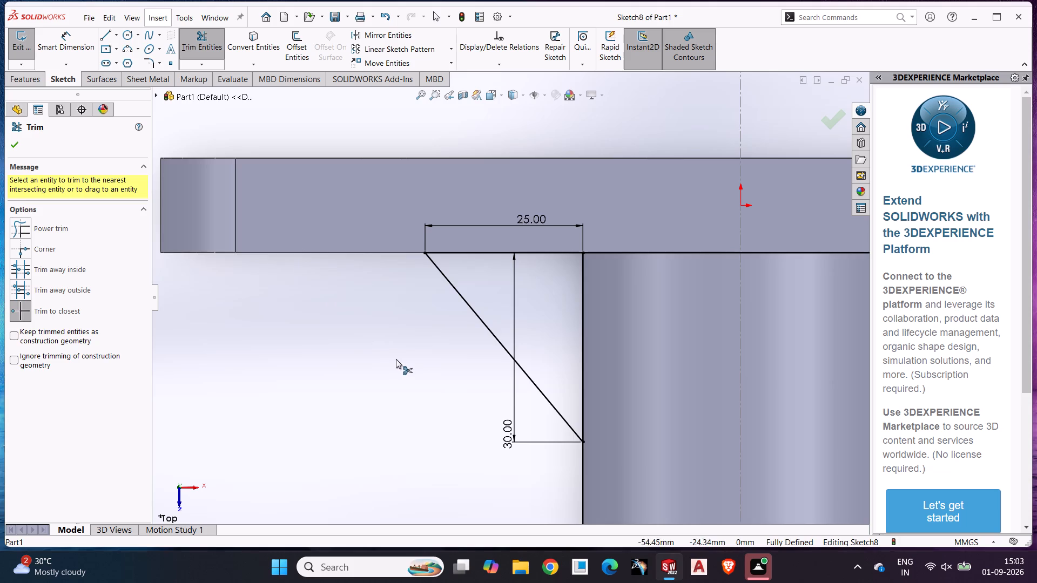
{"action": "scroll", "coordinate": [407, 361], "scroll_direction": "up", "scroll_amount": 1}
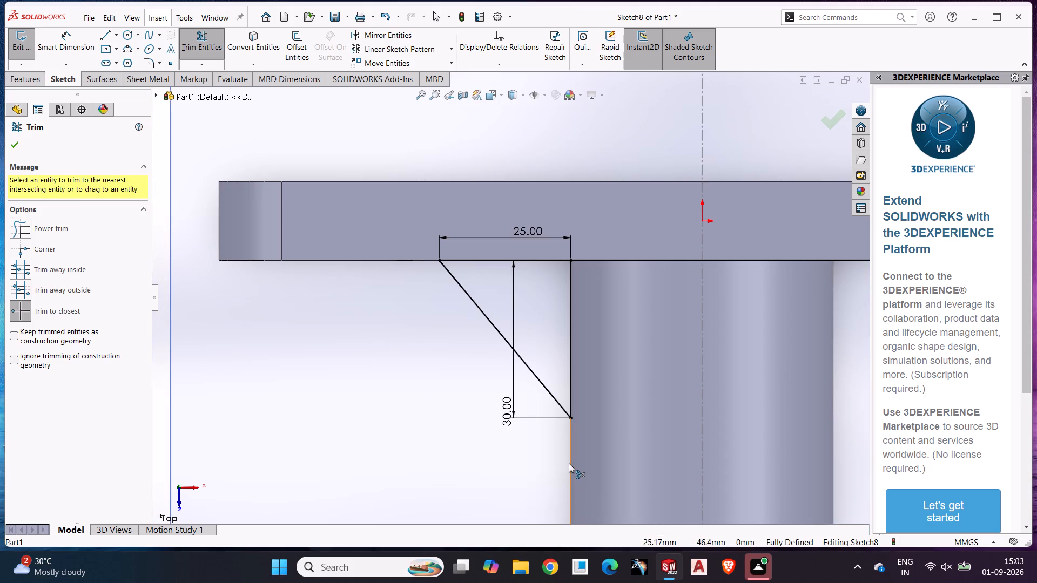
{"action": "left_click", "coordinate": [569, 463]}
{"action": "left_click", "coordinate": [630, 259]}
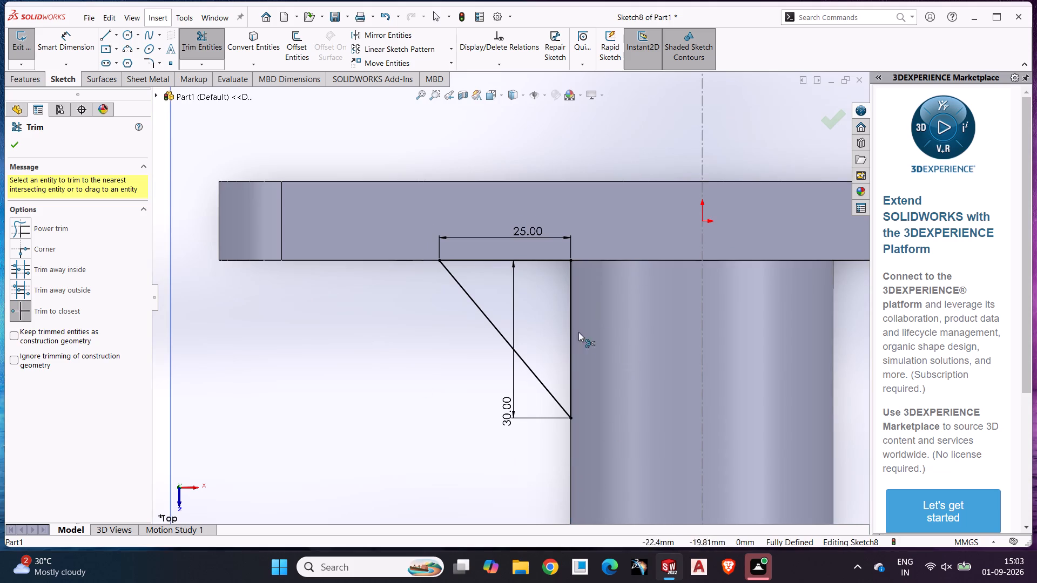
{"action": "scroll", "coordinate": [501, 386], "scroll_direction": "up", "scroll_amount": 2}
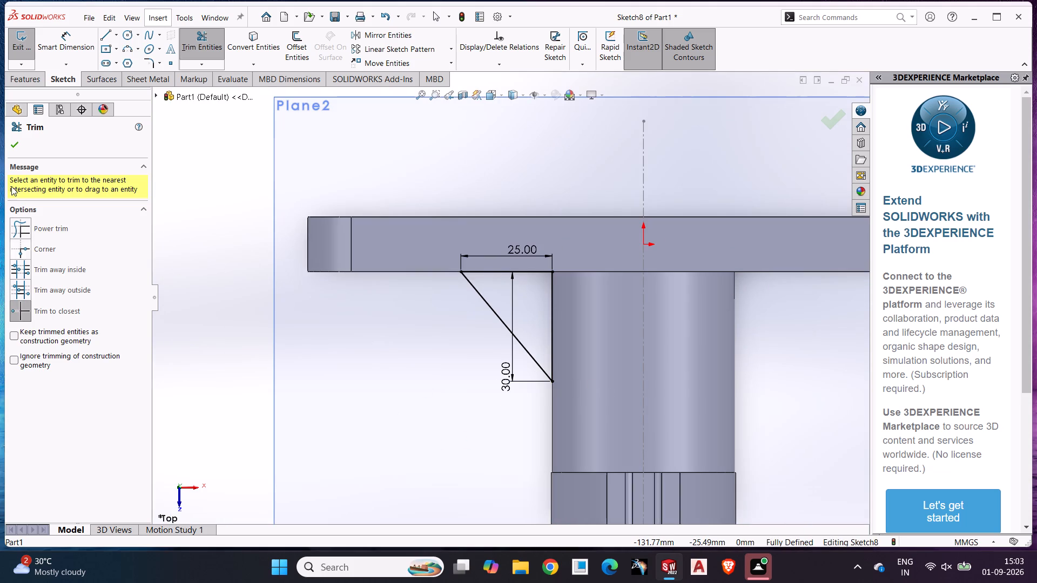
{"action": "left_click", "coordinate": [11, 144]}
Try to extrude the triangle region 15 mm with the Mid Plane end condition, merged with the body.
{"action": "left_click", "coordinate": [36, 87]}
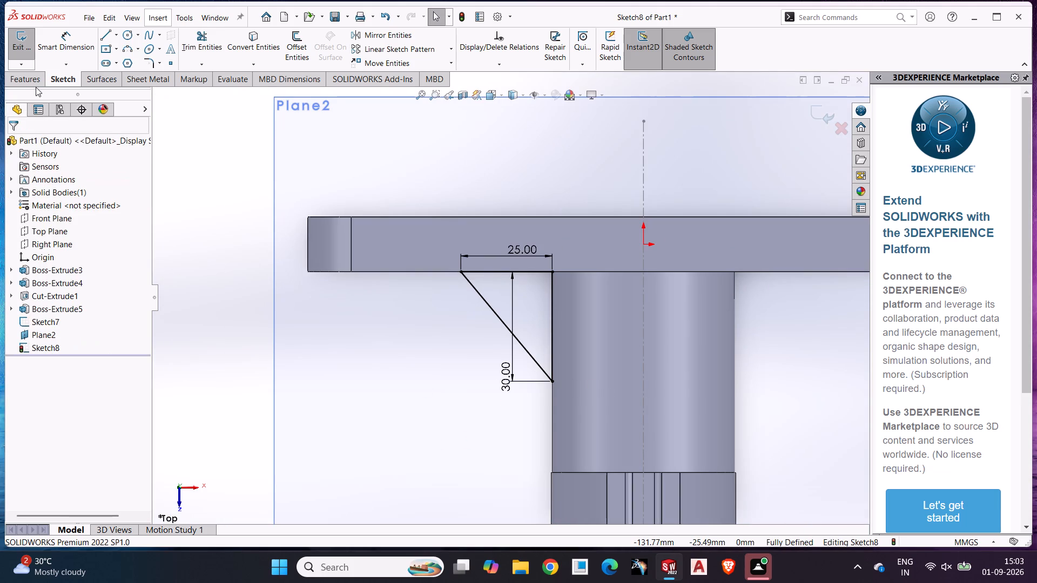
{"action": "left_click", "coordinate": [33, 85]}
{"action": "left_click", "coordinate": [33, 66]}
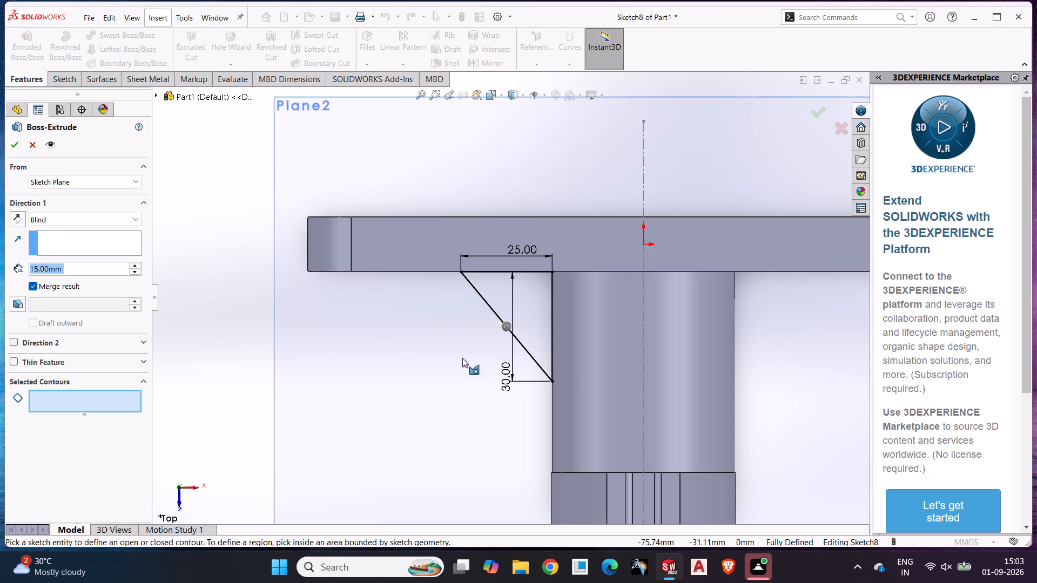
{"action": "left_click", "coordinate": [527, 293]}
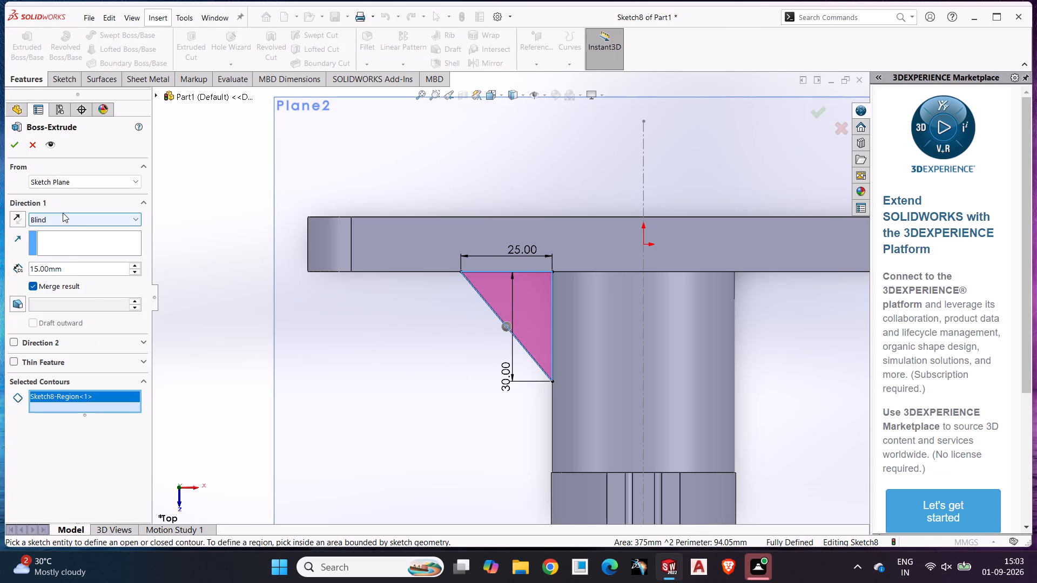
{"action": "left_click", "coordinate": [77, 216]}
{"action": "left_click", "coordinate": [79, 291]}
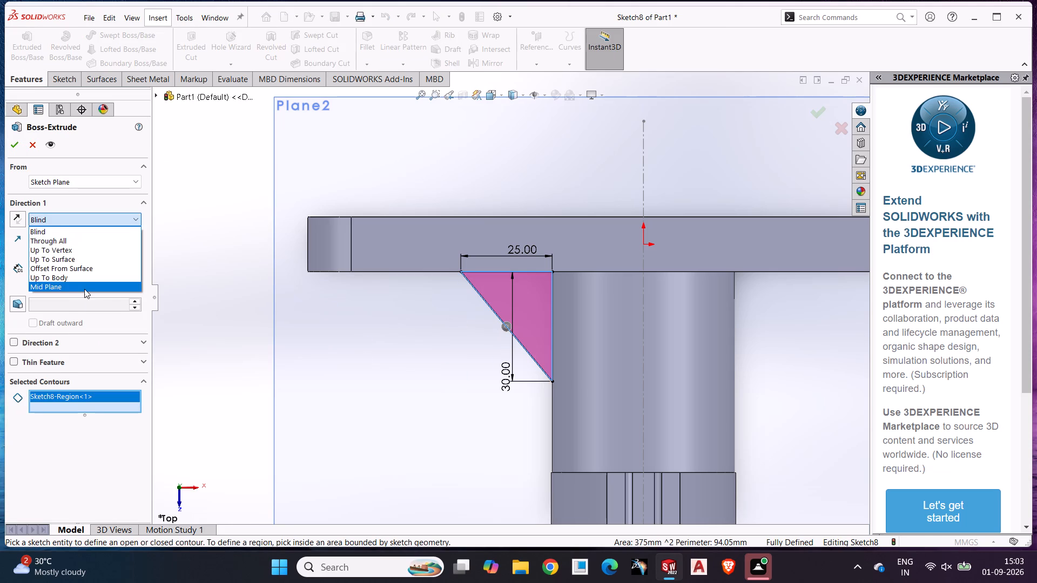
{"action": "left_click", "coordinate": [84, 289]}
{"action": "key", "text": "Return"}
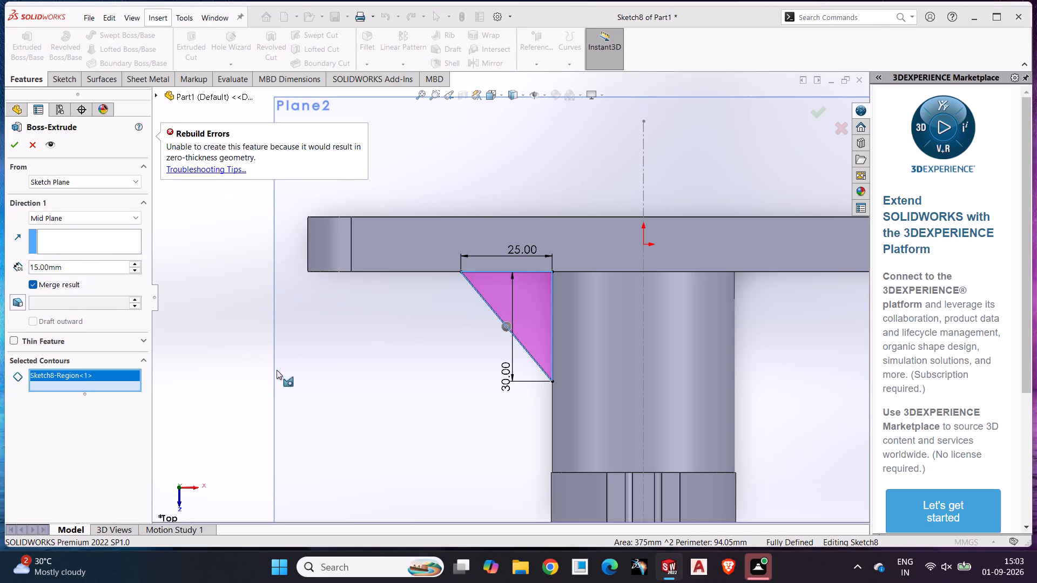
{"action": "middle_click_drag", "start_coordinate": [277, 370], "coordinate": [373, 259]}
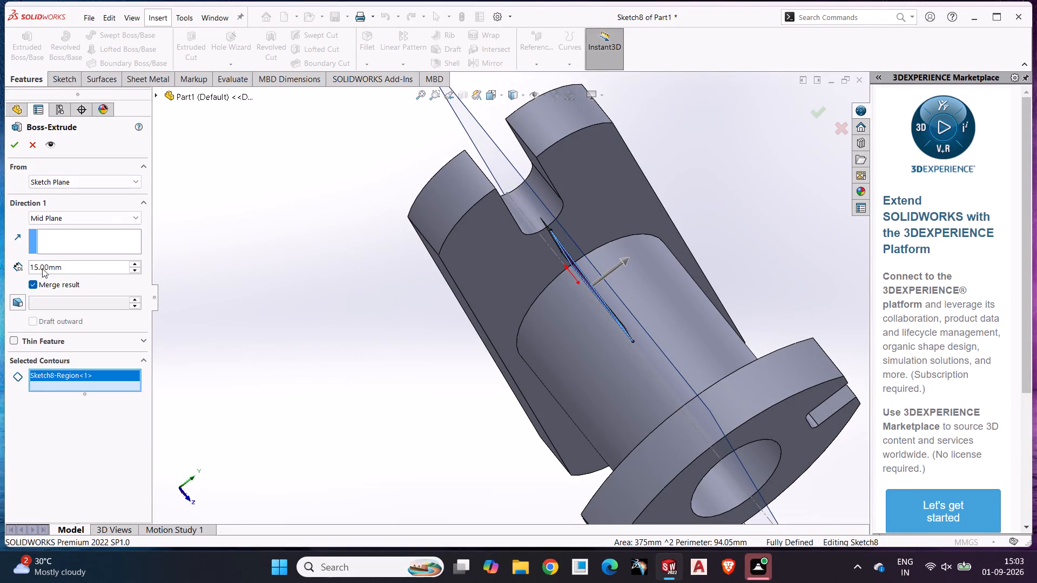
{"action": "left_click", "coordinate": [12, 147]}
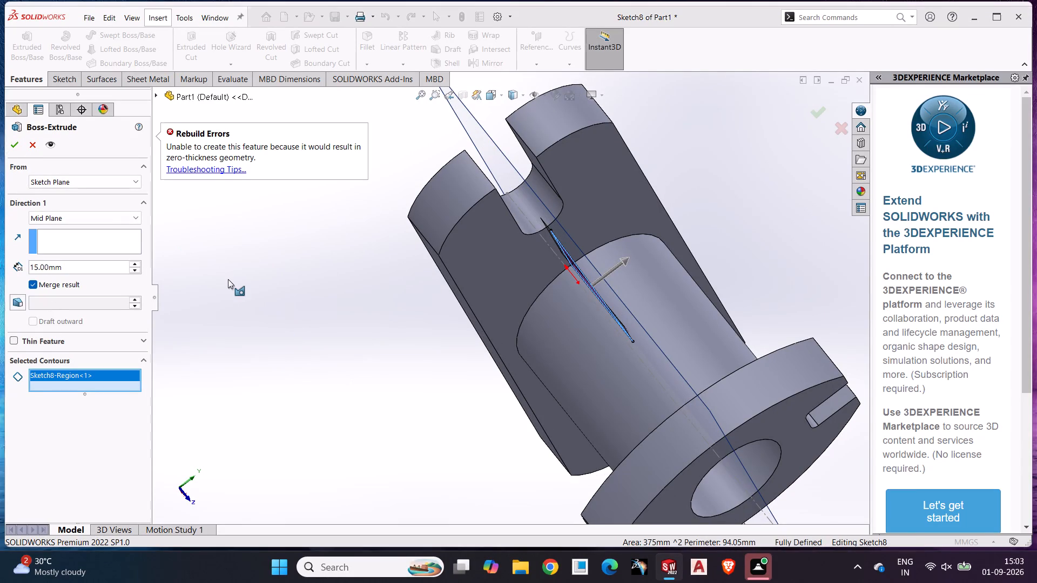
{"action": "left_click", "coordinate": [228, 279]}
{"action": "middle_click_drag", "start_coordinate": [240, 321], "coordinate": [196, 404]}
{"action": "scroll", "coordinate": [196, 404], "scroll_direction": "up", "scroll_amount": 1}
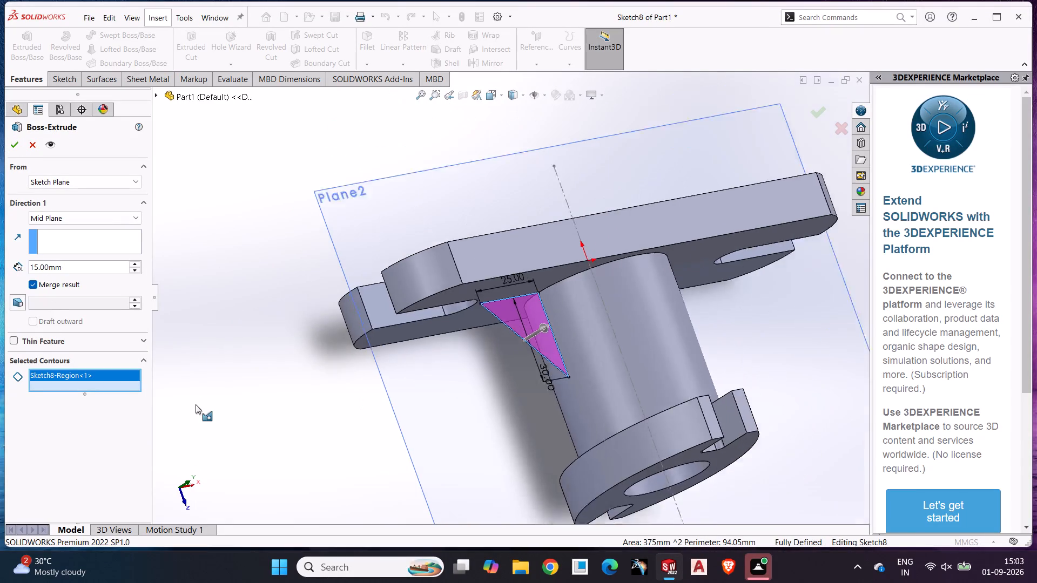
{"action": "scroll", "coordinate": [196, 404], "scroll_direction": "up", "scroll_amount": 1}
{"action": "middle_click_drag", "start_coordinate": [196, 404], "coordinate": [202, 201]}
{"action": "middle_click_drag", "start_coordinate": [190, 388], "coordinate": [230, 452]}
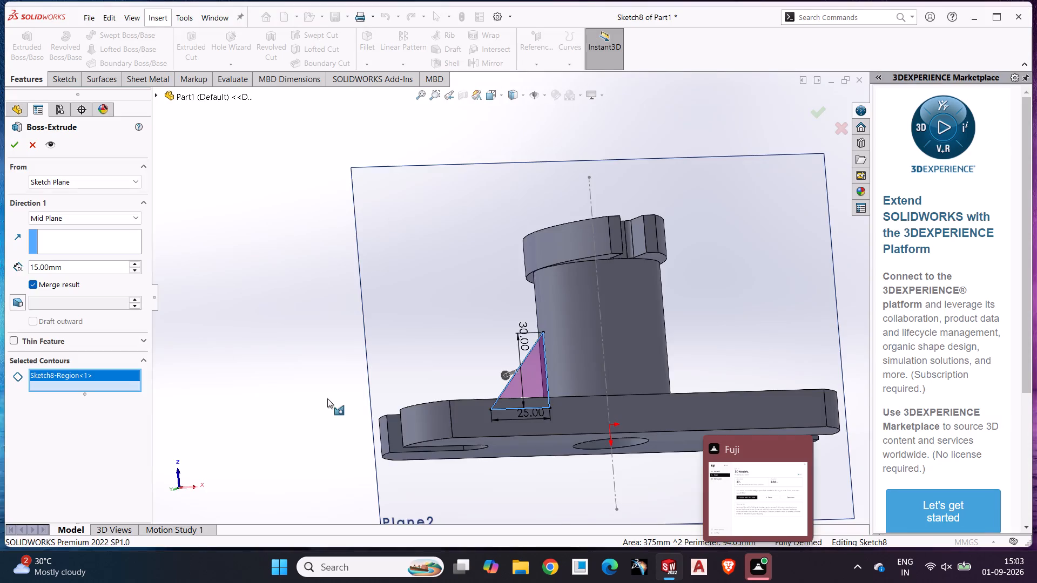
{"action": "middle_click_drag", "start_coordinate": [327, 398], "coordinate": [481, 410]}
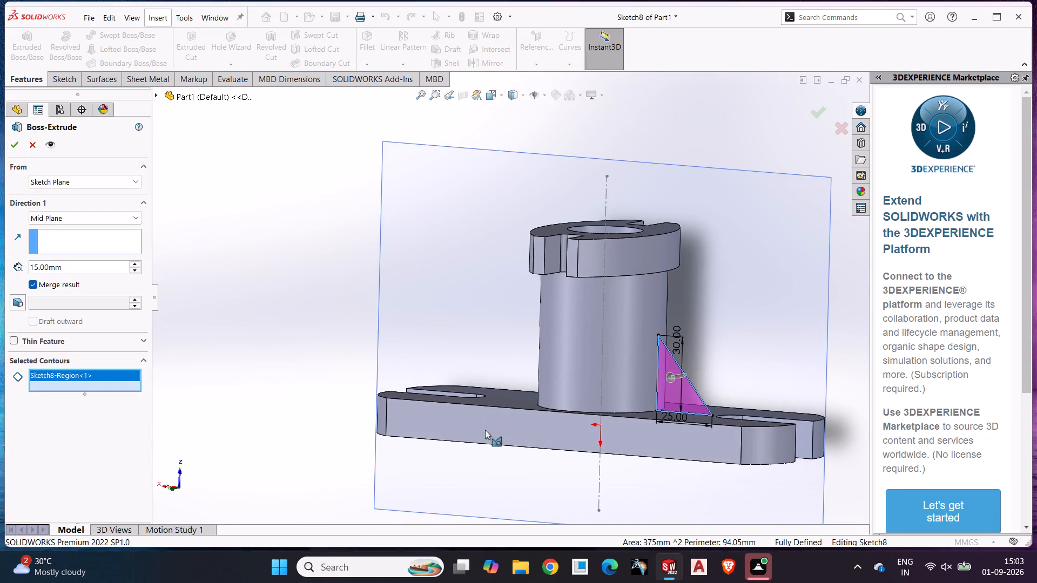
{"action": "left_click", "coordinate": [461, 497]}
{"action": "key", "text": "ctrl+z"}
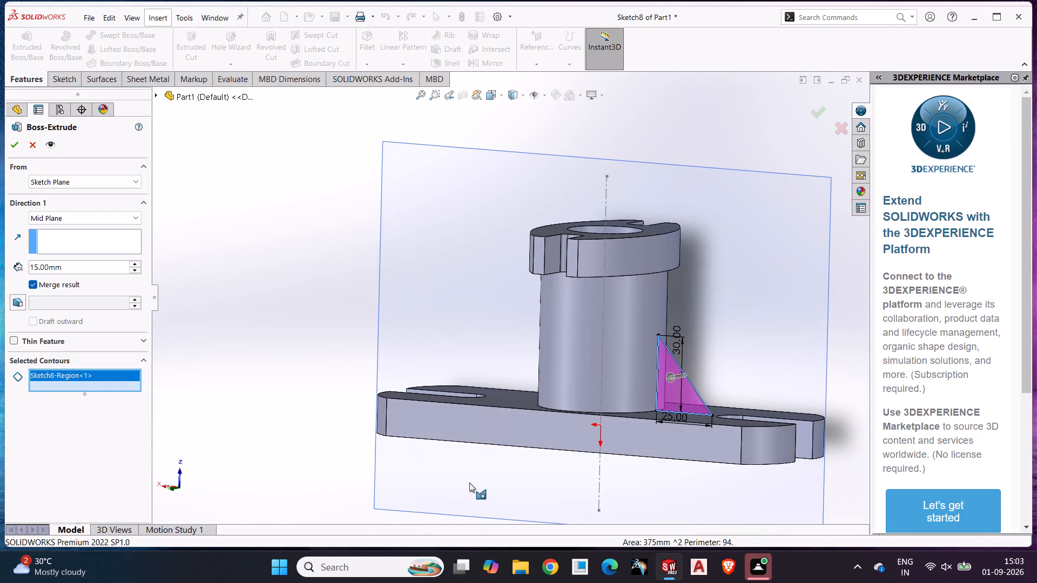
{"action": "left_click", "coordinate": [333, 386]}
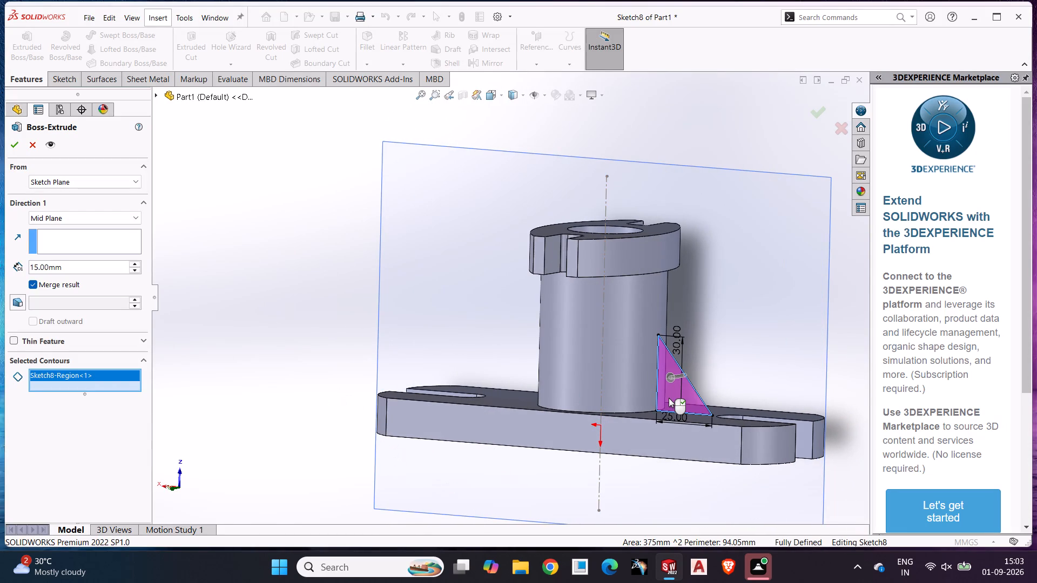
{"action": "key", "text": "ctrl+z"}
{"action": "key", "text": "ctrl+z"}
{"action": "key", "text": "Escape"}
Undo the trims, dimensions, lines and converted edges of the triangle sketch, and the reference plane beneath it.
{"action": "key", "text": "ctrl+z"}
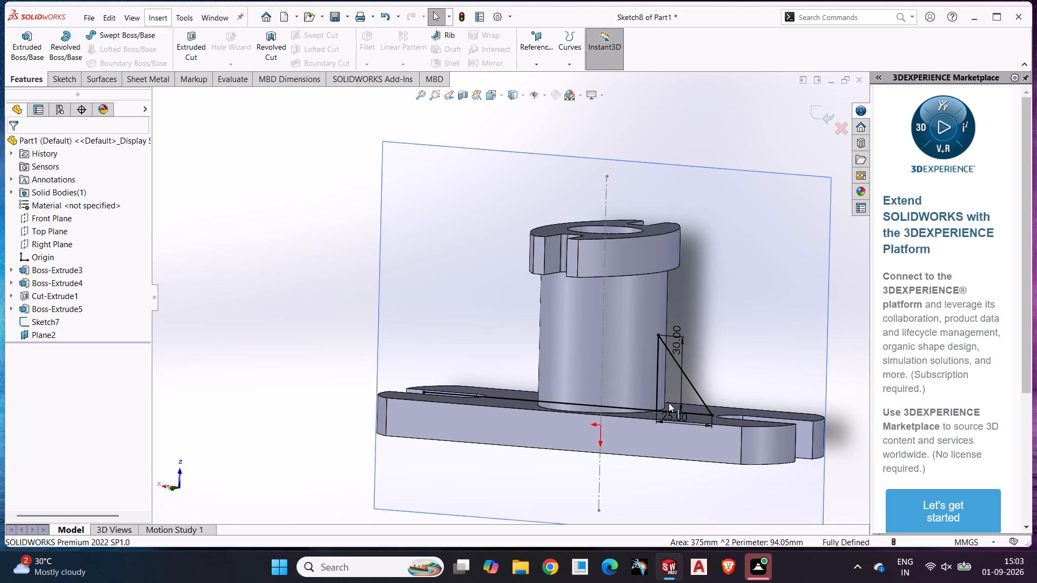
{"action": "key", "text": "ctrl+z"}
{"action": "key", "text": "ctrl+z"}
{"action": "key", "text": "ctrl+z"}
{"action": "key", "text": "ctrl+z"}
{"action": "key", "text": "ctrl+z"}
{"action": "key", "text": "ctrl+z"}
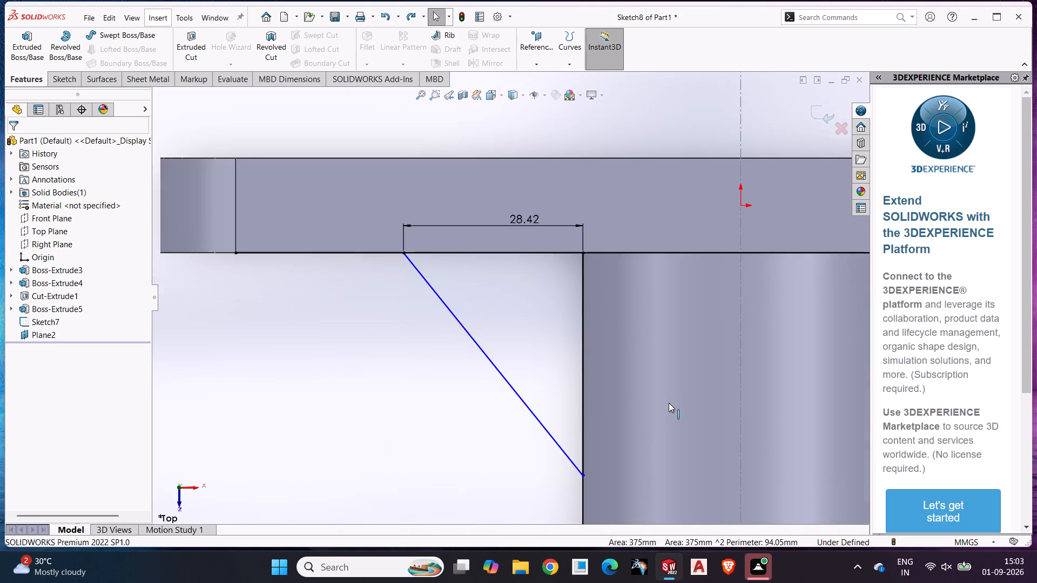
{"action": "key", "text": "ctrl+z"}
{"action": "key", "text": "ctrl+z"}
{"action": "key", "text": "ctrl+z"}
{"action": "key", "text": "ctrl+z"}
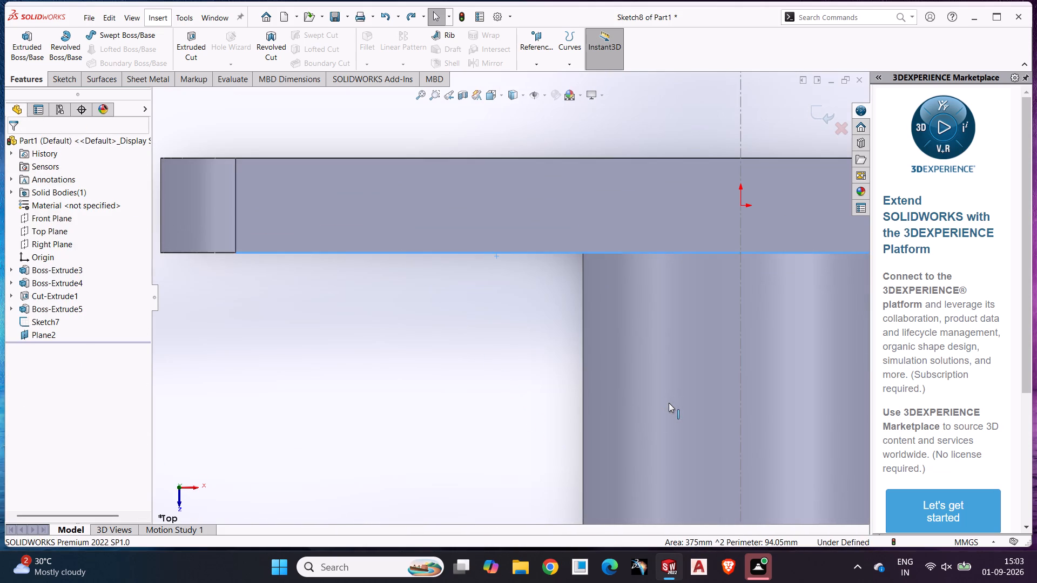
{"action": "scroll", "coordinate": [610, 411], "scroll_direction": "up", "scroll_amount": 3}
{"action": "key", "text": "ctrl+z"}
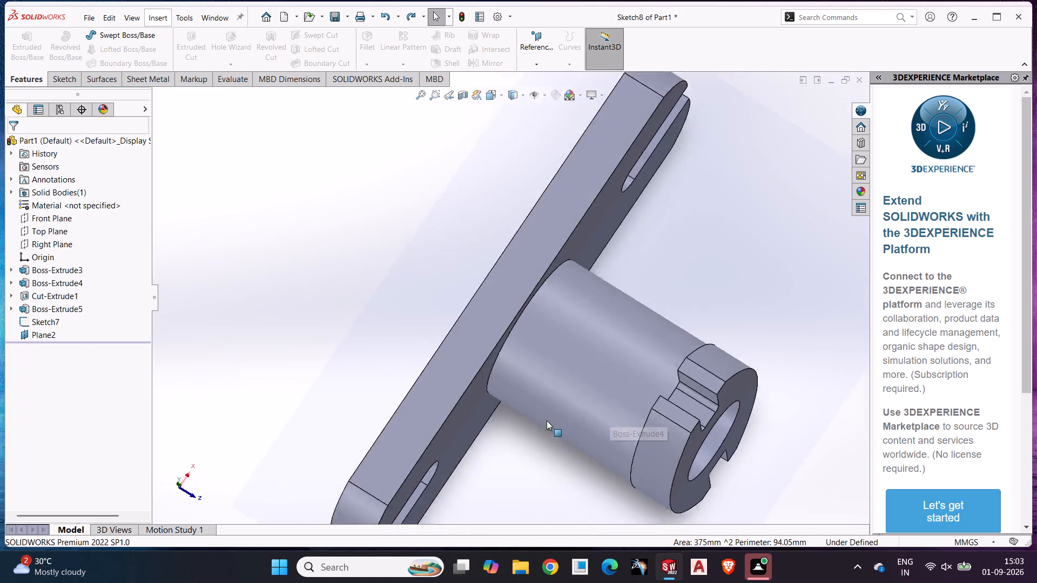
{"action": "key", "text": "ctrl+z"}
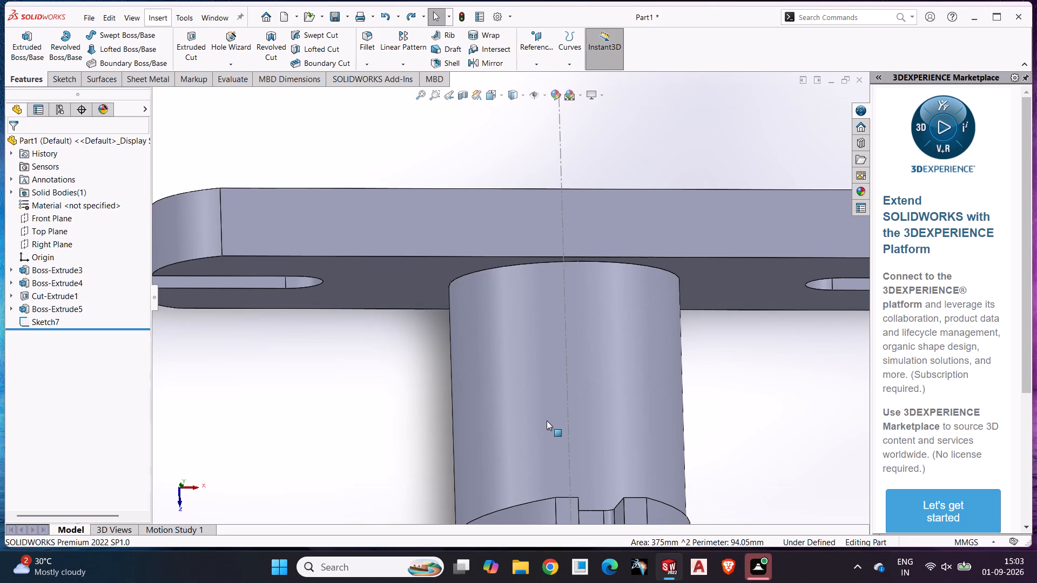
Hide the sketch containing the centreline along the boss axis.
{"action": "left_click", "coordinate": [558, 144]}
{"action": "right_click", "coordinate": [558, 144]}
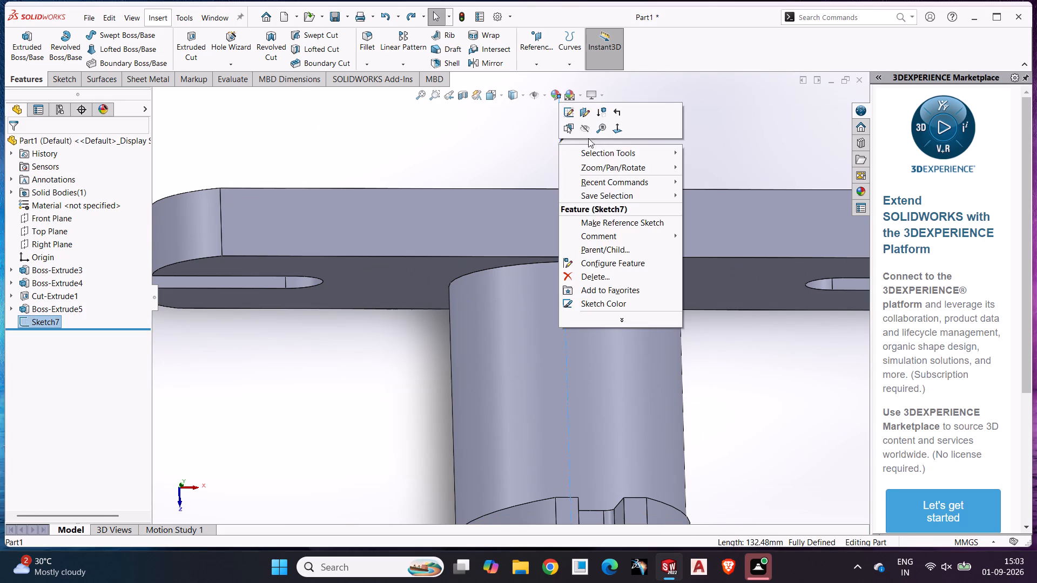
{"action": "left_click", "coordinate": [584, 127]}
Examine the bracket's plate, boss and notched flange from several directions.
{"action": "middle_click_drag", "start_coordinate": [408, 377], "coordinate": [416, 227]}
{"action": "scroll", "coordinate": [411, 331], "scroll_direction": "down", "scroll_amount": 4}
{"action": "scroll", "coordinate": [423, 362], "scroll_direction": "up", "scroll_amount": 1}
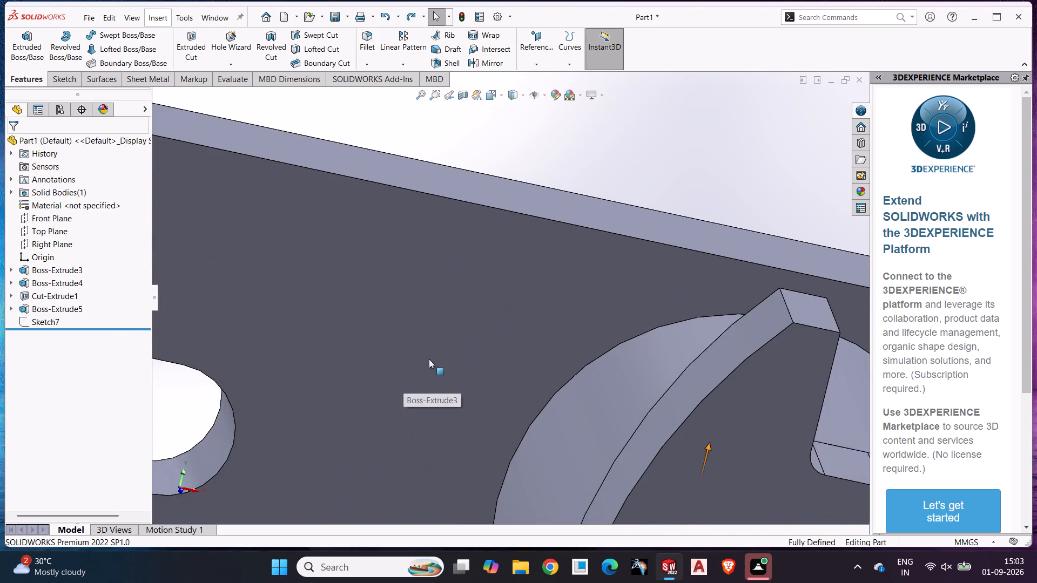
{"action": "scroll", "coordinate": [429, 359], "scroll_direction": "up", "scroll_amount": 1}
{"action": "middle_click_drag", "start_coordinate": [429, 359], "coordinate": [414, 535]}
{"action": "left_click_drag", "start_coordinate": [660, 153], "coordinate": [710, 174]}
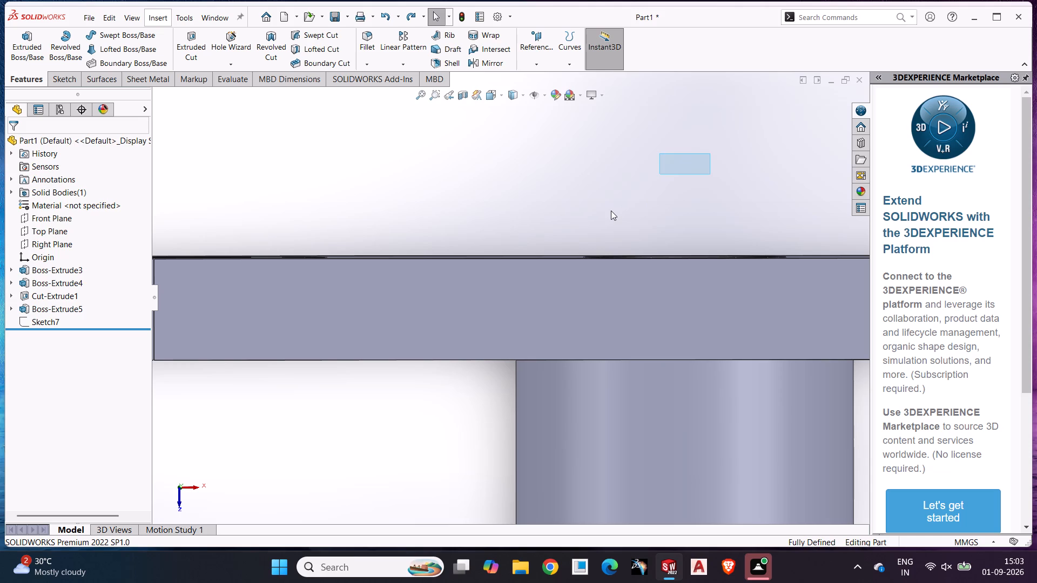
{"action": "scroll", "coordinate": [513, 198], "scroll_direction": "up", "scroll_amount": 2}
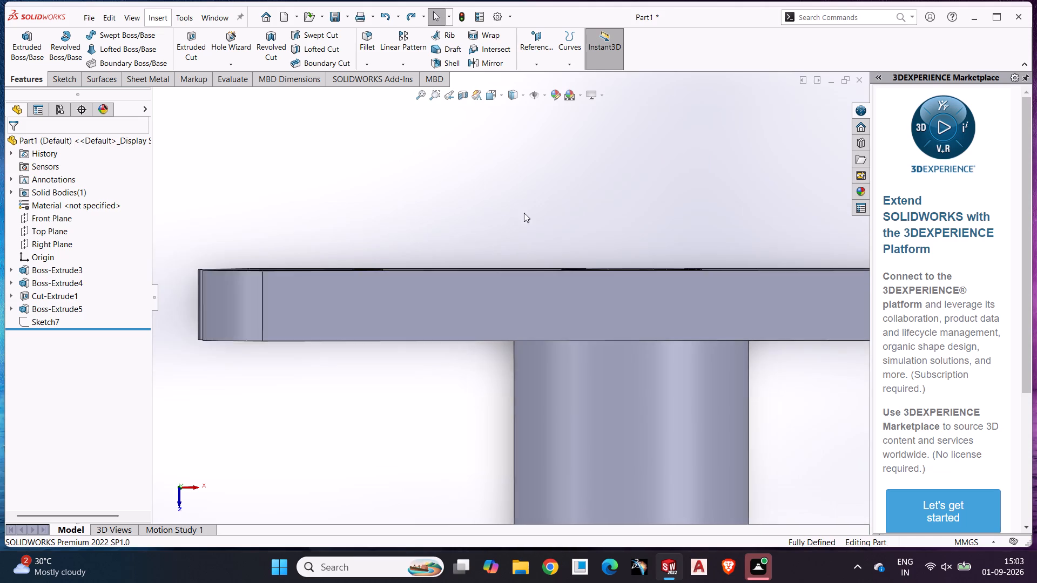
{"action": "scroll", "coordinate": [524, 213], "scroll_direction": "up", "scroll_amount": 2}
{"action": "middle_click_drag", "start_coordinate": [547, 271], "coordinate": [550, 0]}
{"action": "middle_click_drag", "start_coordinate": [539, 278], "coordinate": [581, 254]}
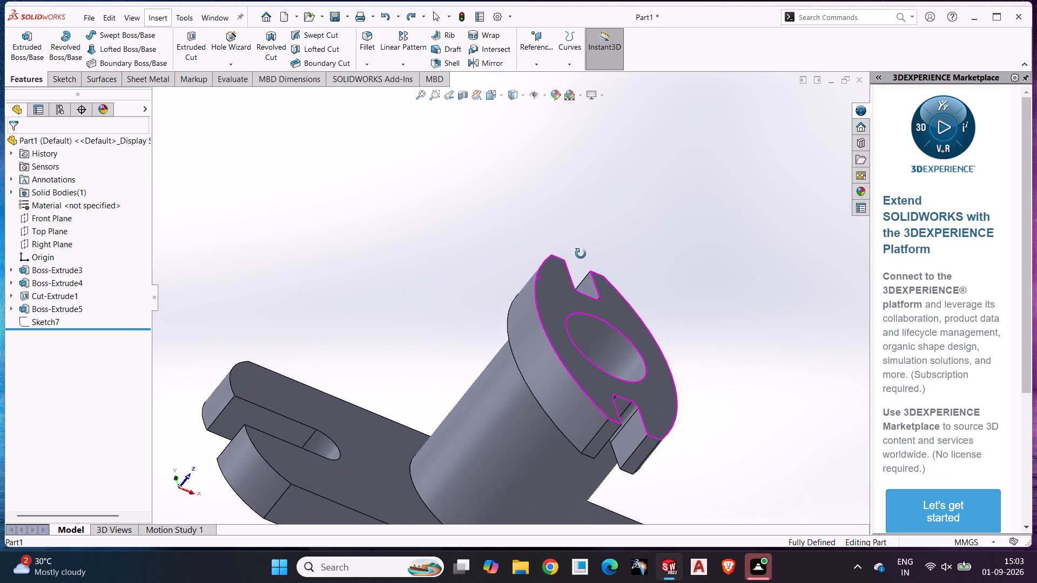
{"action": "middle_click_drag", "start_coordinate": [581, 254], "coordinate": [580, 254]}
{"action": "scroll", "coordinate": [573, 272], "scroll_direction": "up", "scroll_amount": 2}
{"action": "middle_click_drag", "start_coordinate": [570, 265], "coordinate": [576, 212]}
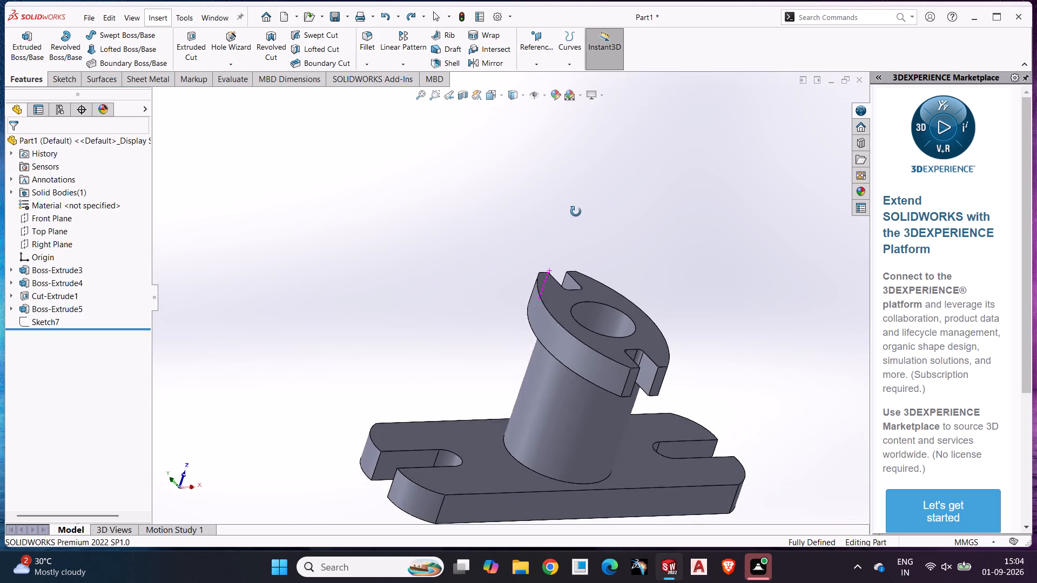
{"action": "middle_click_drag", "start_coordinate": [576, 212], "coordinate": [525, 148]}
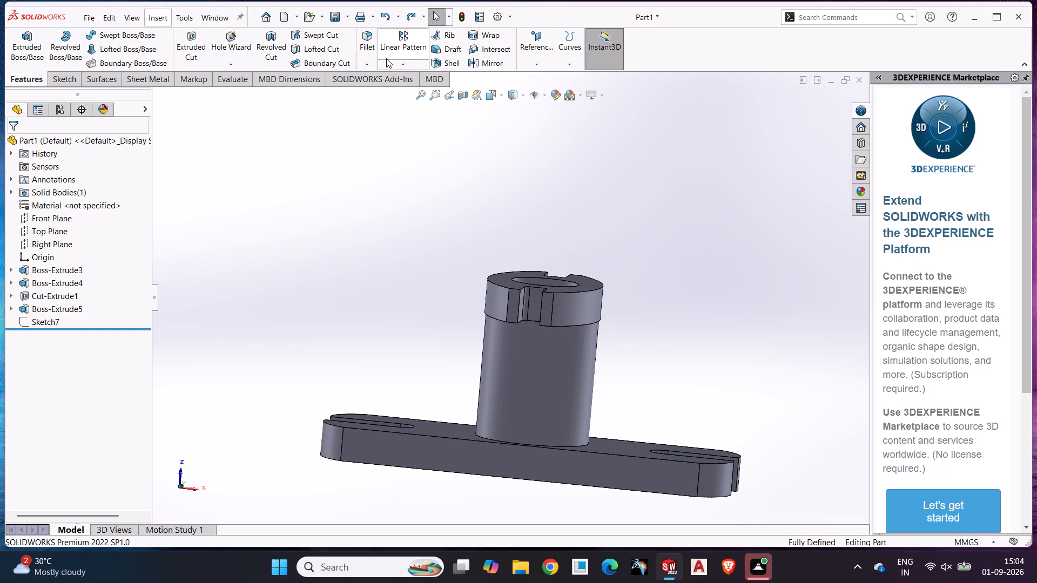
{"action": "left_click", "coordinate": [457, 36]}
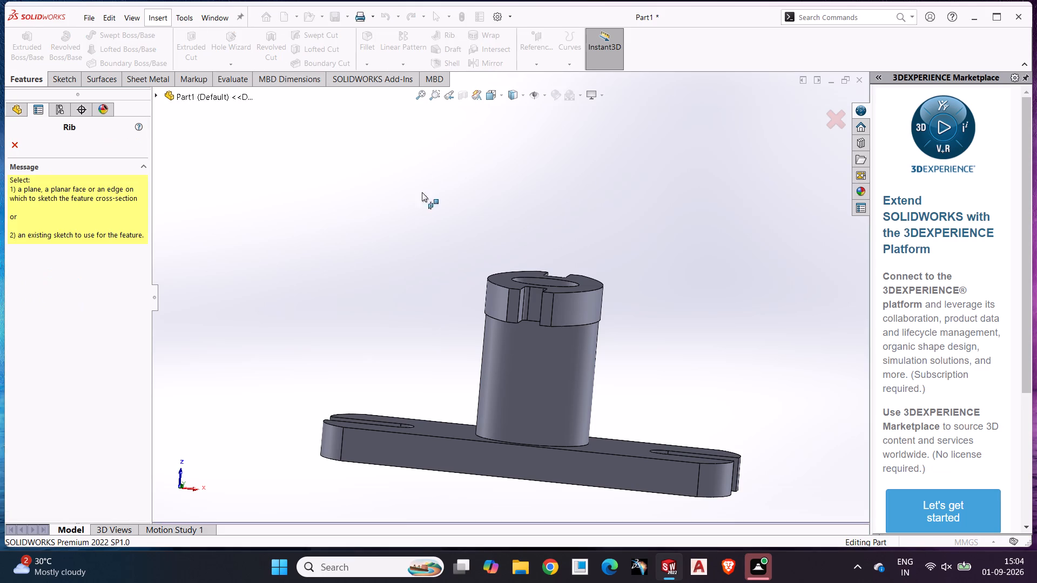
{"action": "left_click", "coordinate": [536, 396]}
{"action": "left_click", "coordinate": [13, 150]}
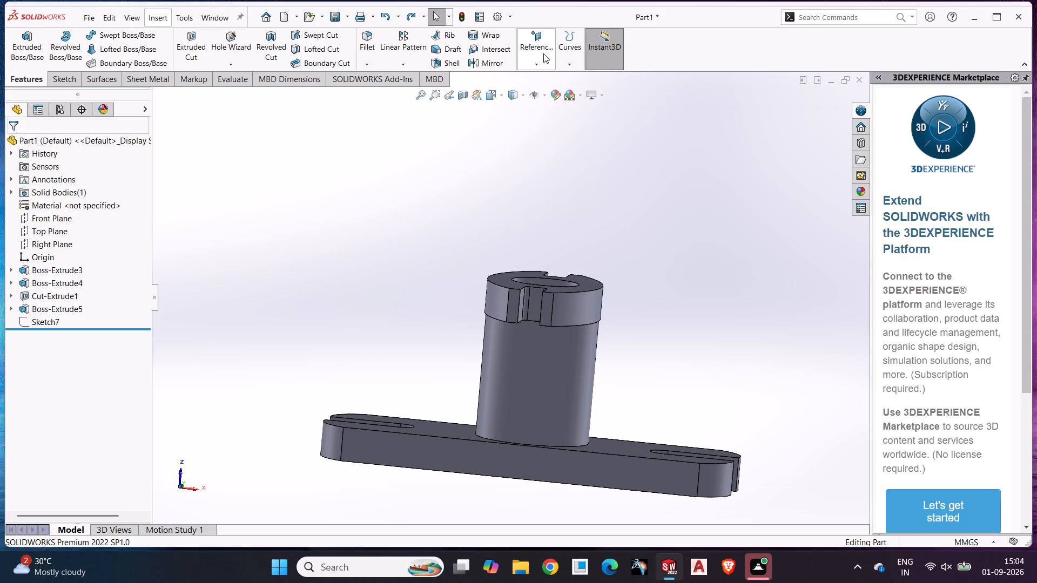
Create a reference plane offset 100 mm from the Top Plane.
{"action": "left_click", "coordinate": [534, 62]}
{"action": "left_click", "coordinate": [538, 79]}
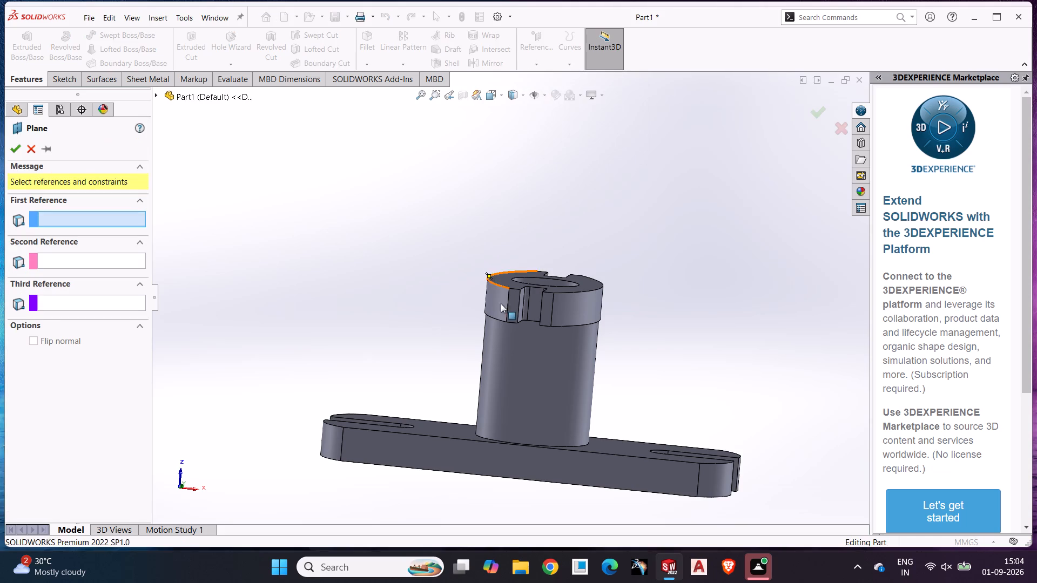
{"action": "left_click", "coordinate": [157, 96]}
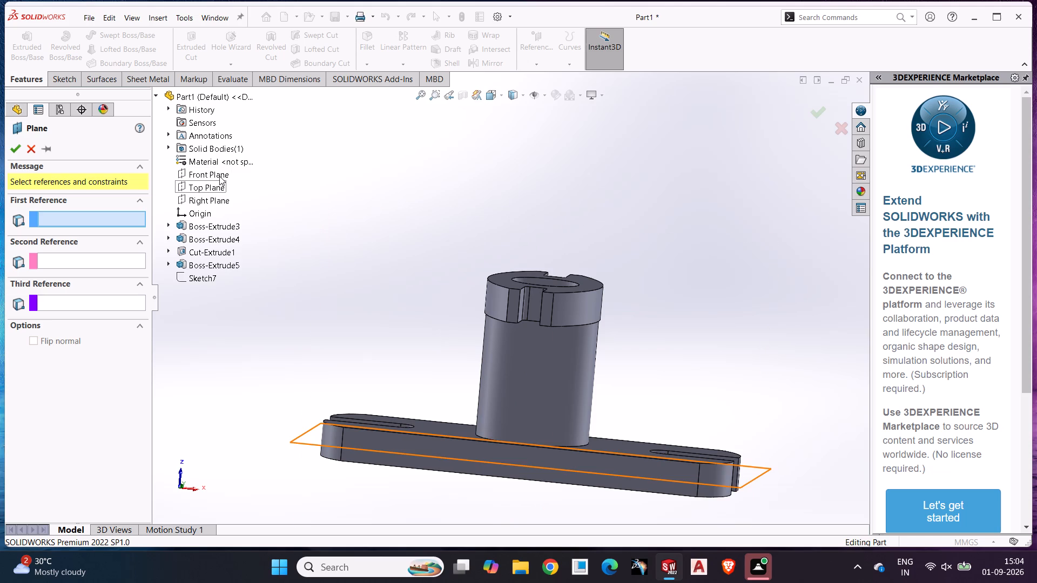
{"action": "left_click", "coordinate": [212, 188]}
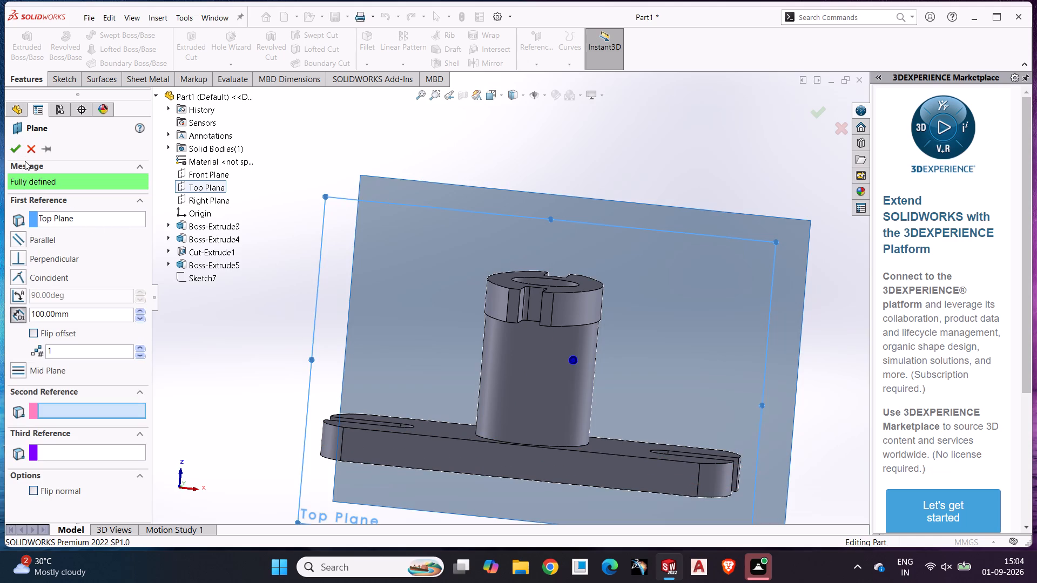
{"action": "left_click", "coordinate": [15, 153]}
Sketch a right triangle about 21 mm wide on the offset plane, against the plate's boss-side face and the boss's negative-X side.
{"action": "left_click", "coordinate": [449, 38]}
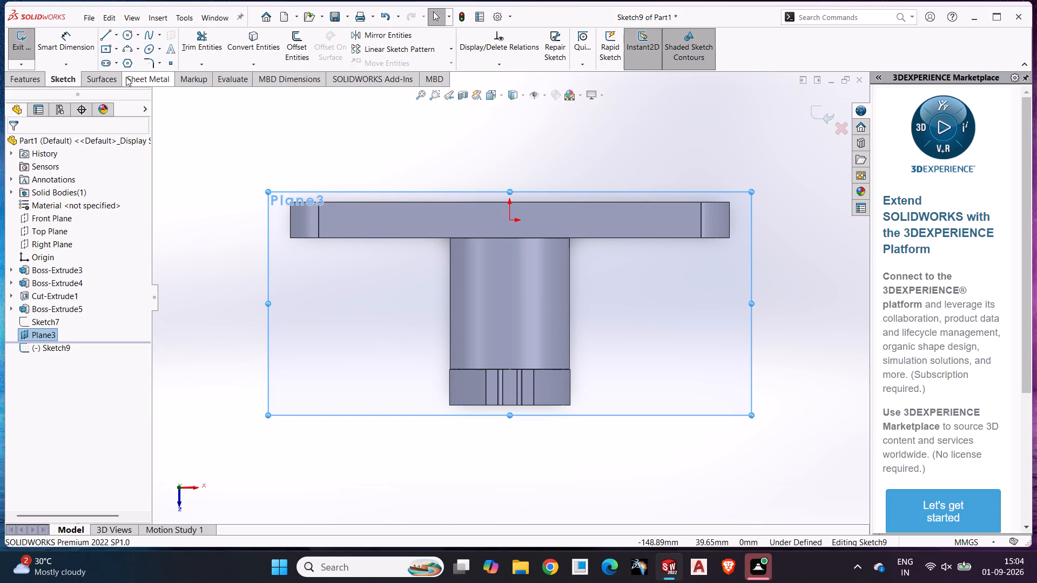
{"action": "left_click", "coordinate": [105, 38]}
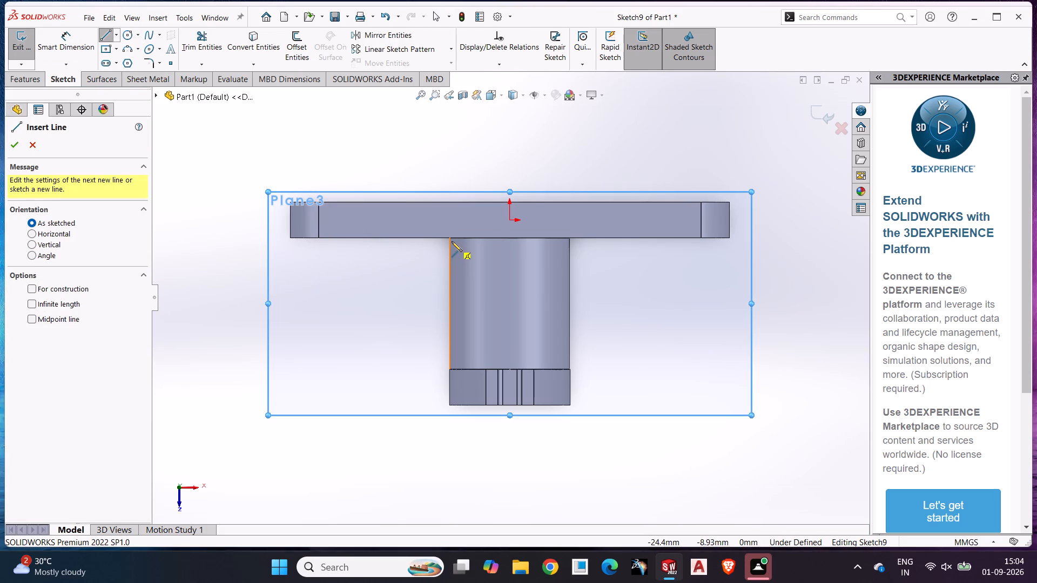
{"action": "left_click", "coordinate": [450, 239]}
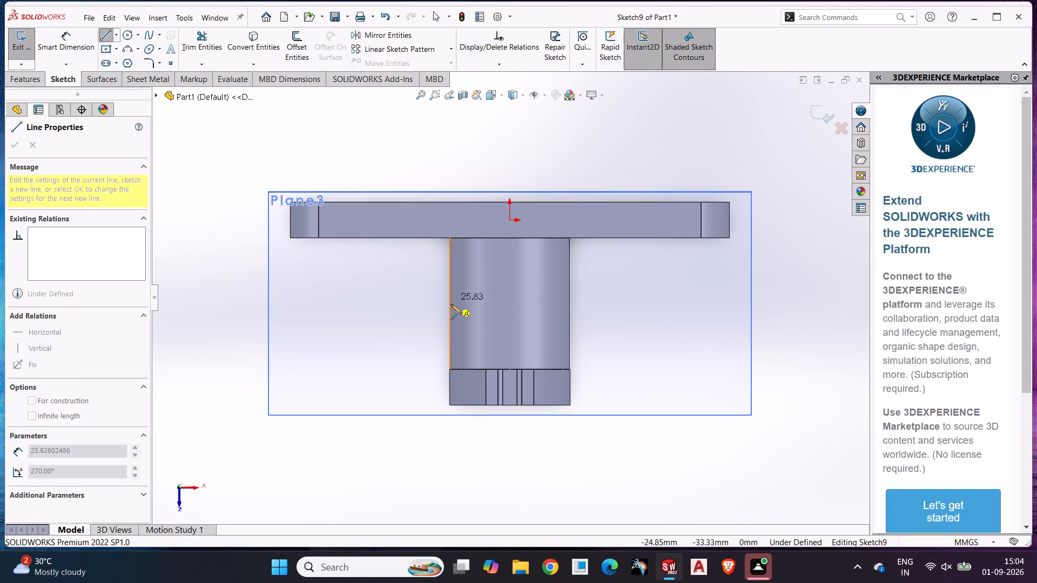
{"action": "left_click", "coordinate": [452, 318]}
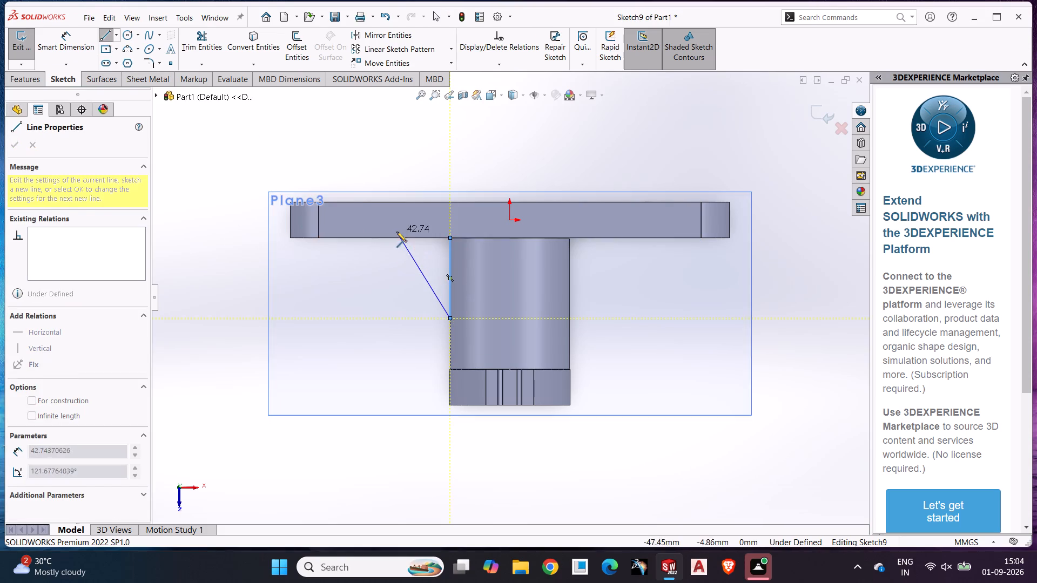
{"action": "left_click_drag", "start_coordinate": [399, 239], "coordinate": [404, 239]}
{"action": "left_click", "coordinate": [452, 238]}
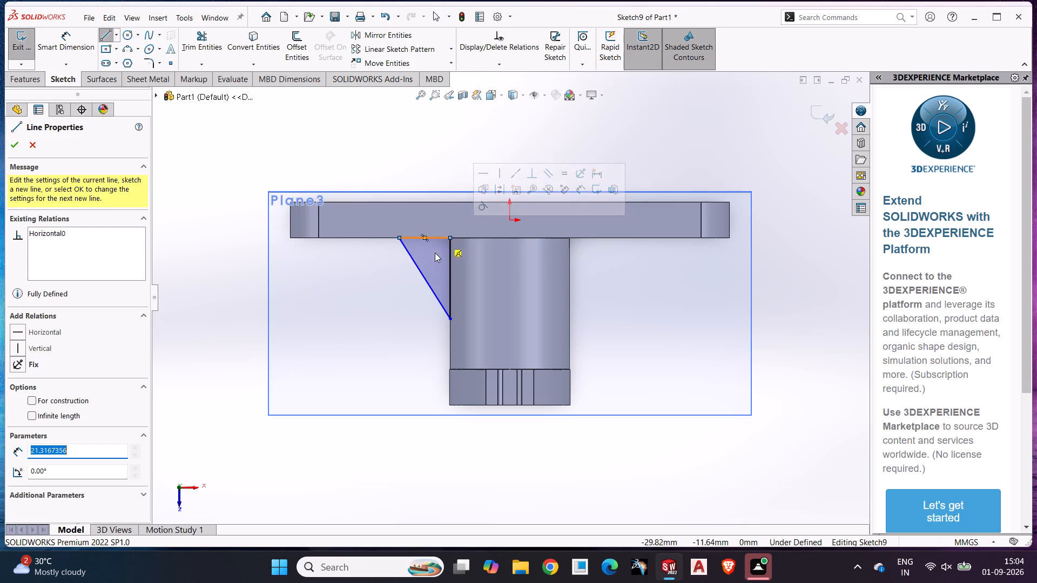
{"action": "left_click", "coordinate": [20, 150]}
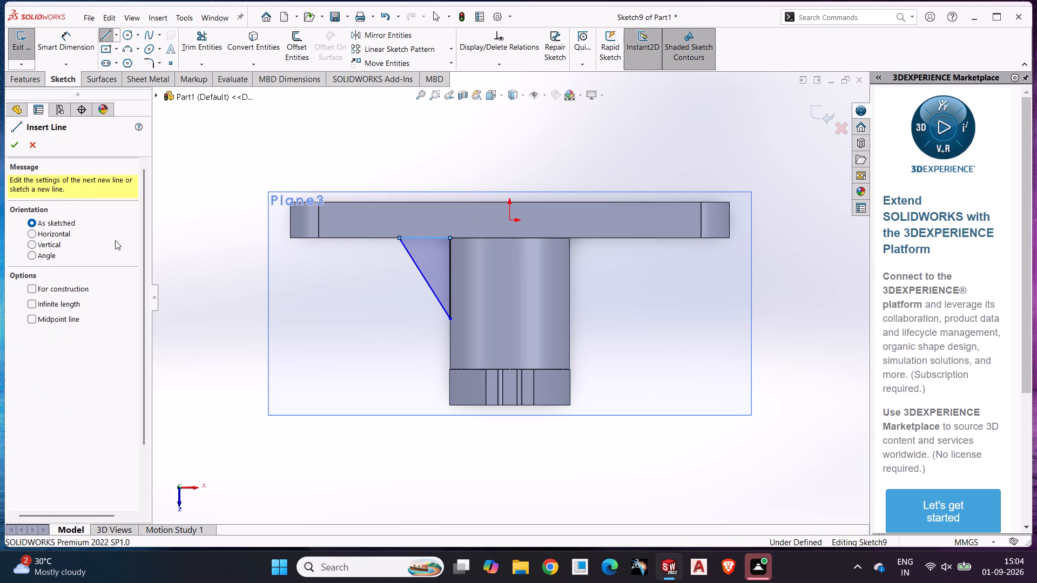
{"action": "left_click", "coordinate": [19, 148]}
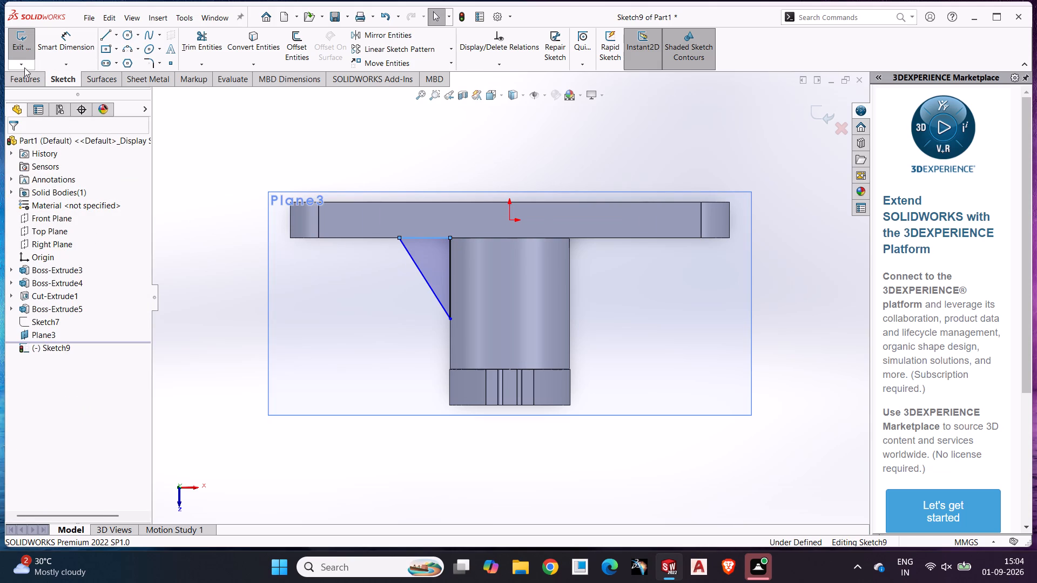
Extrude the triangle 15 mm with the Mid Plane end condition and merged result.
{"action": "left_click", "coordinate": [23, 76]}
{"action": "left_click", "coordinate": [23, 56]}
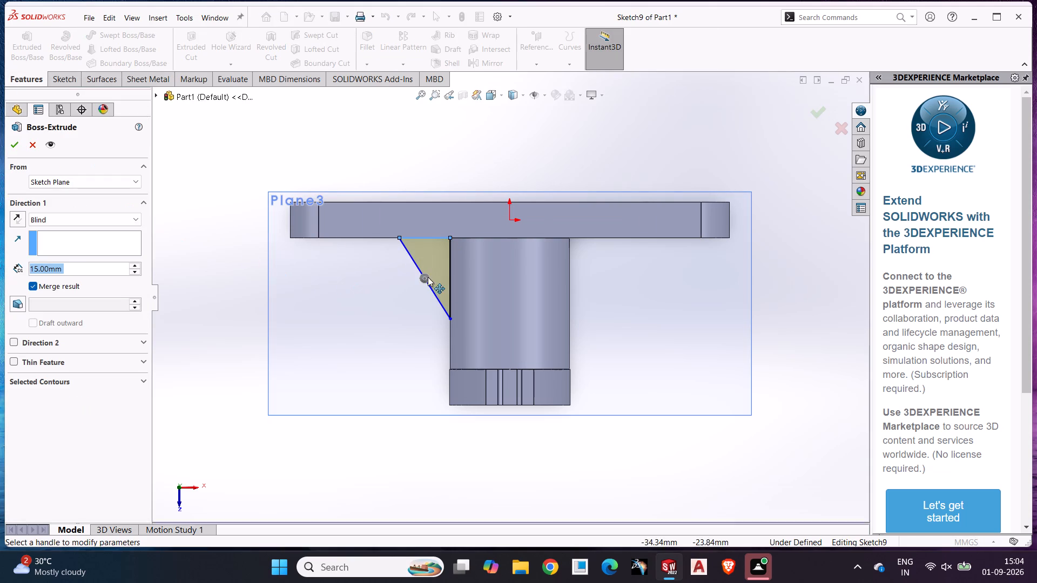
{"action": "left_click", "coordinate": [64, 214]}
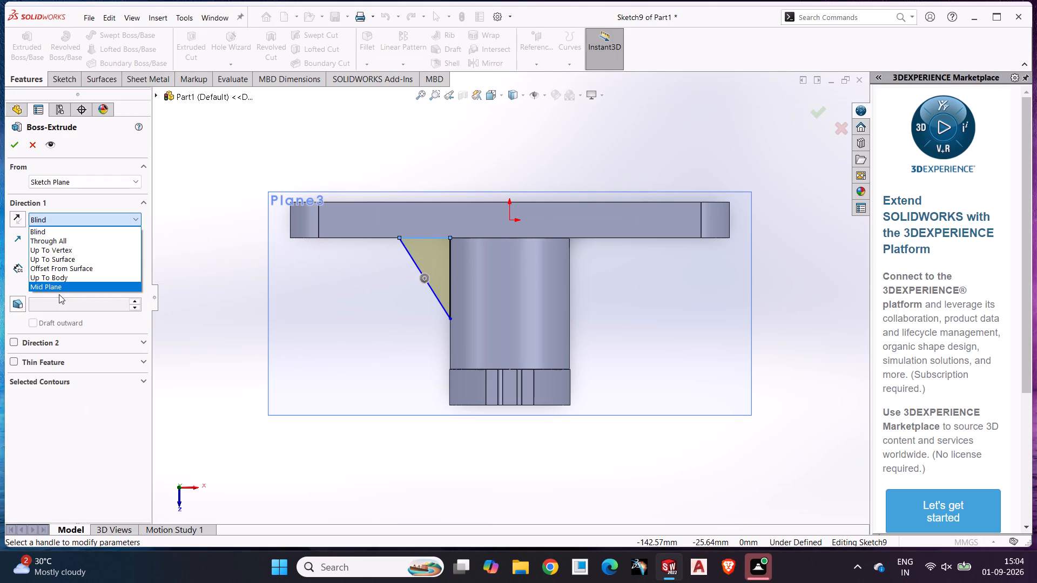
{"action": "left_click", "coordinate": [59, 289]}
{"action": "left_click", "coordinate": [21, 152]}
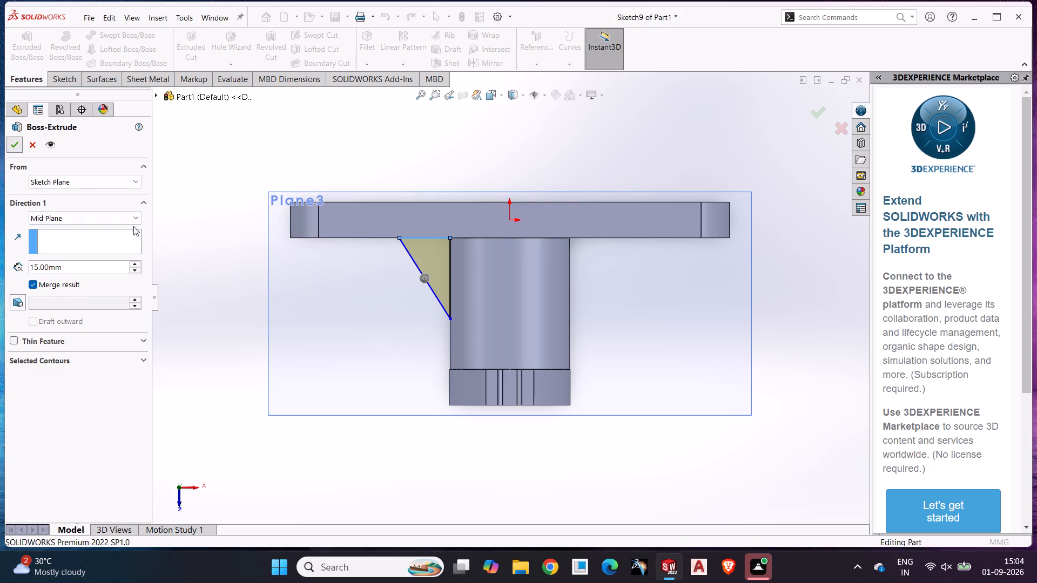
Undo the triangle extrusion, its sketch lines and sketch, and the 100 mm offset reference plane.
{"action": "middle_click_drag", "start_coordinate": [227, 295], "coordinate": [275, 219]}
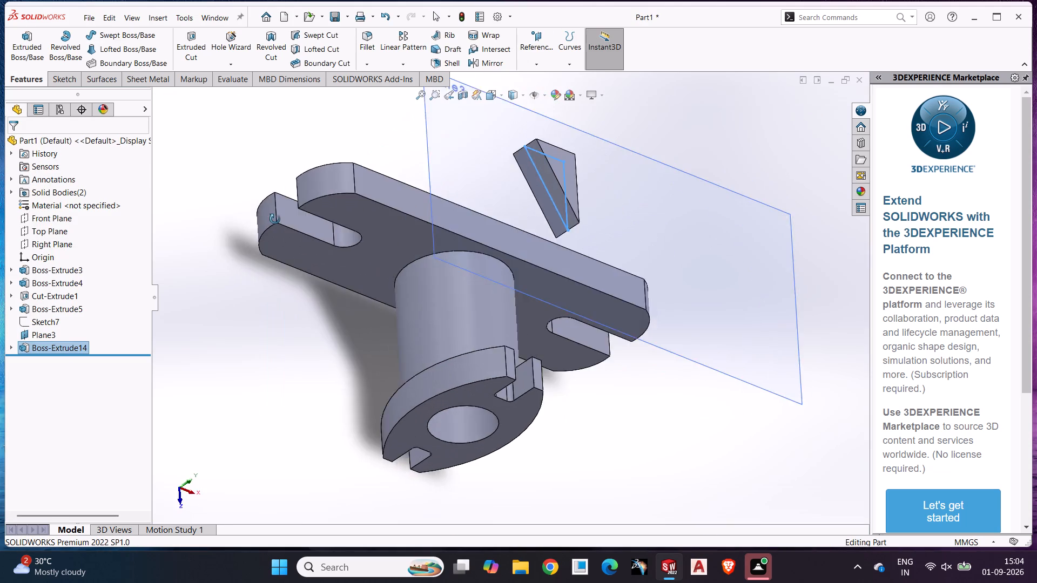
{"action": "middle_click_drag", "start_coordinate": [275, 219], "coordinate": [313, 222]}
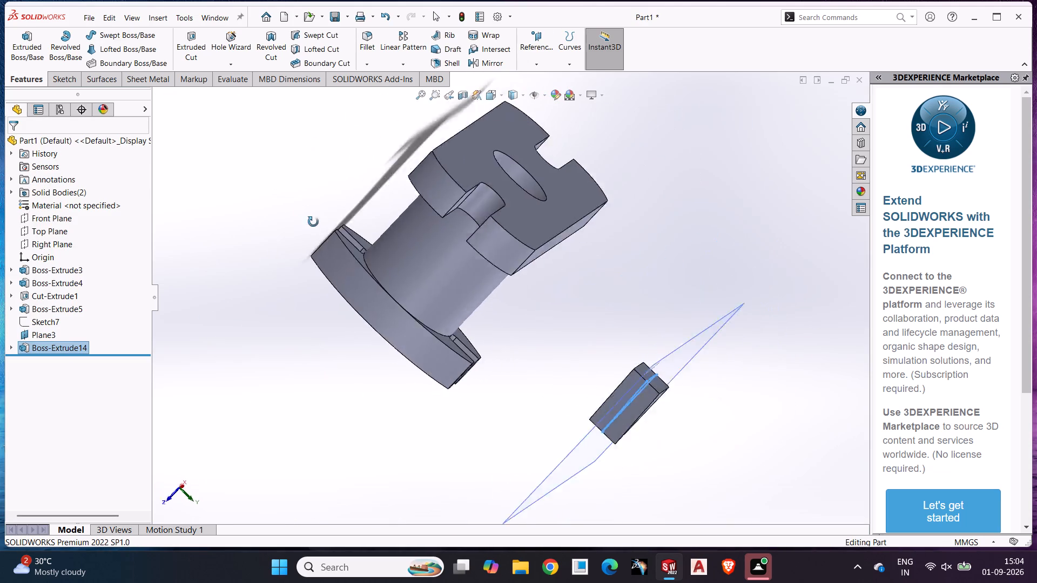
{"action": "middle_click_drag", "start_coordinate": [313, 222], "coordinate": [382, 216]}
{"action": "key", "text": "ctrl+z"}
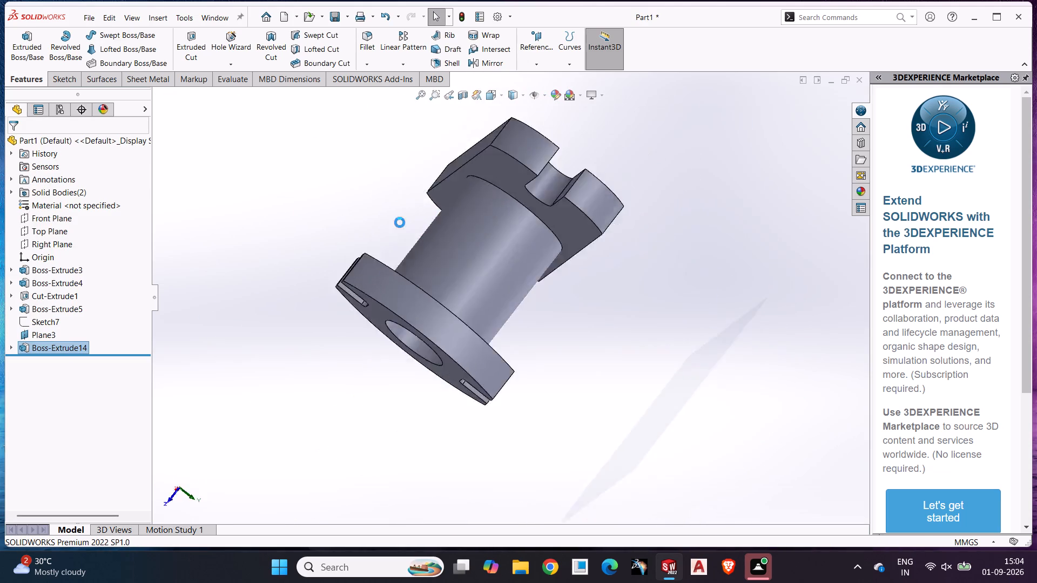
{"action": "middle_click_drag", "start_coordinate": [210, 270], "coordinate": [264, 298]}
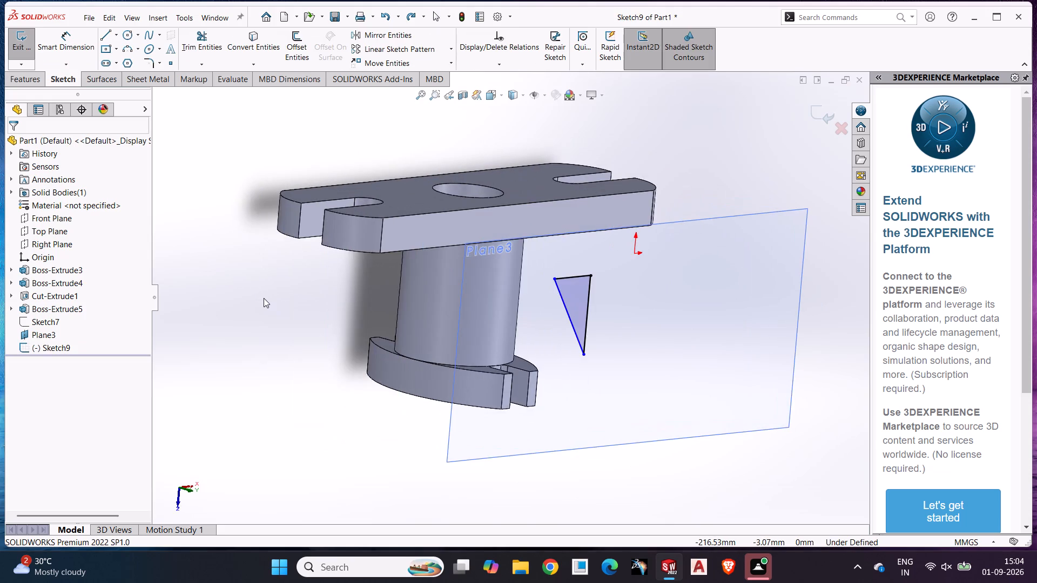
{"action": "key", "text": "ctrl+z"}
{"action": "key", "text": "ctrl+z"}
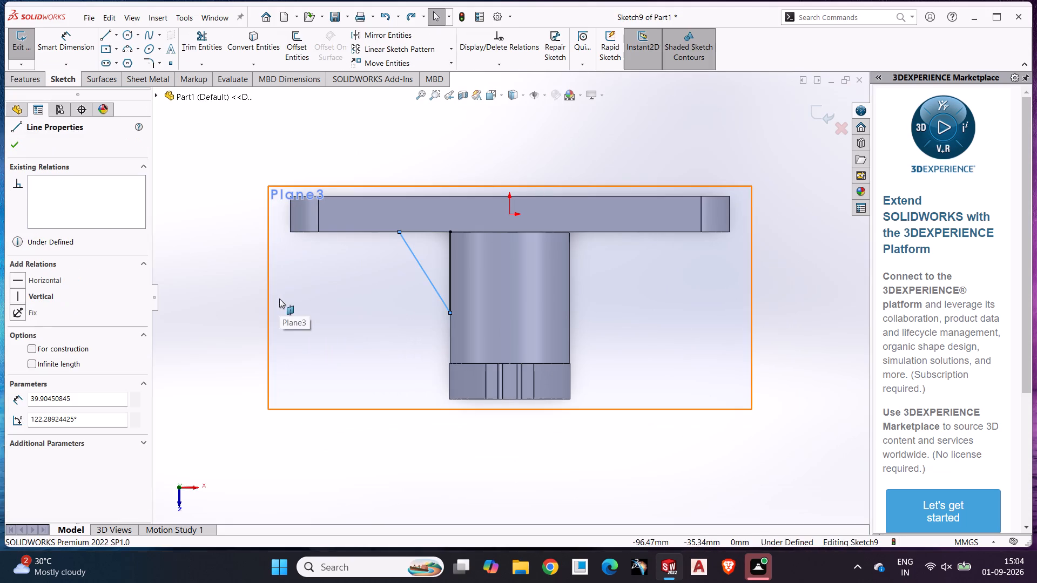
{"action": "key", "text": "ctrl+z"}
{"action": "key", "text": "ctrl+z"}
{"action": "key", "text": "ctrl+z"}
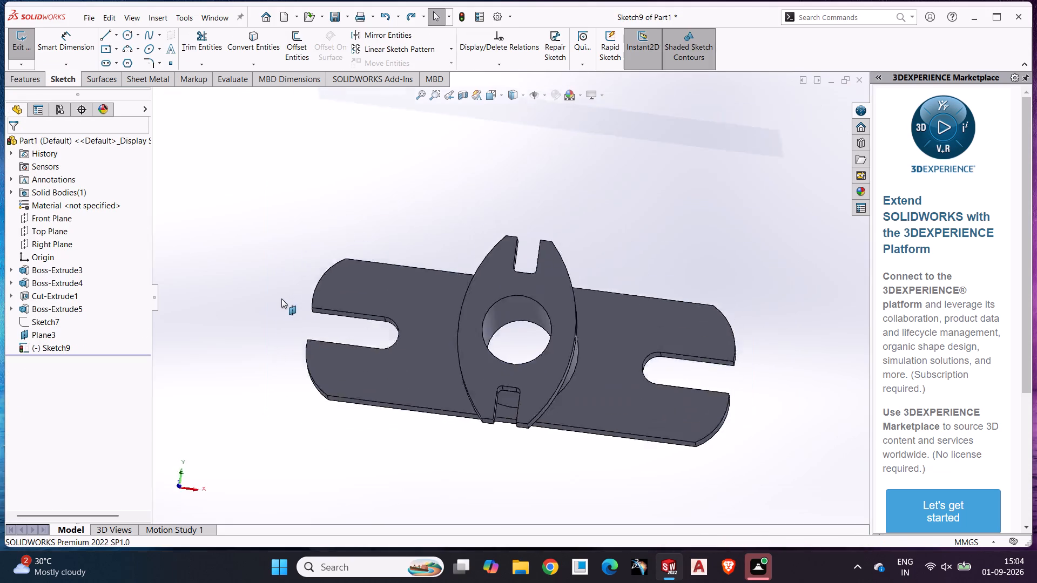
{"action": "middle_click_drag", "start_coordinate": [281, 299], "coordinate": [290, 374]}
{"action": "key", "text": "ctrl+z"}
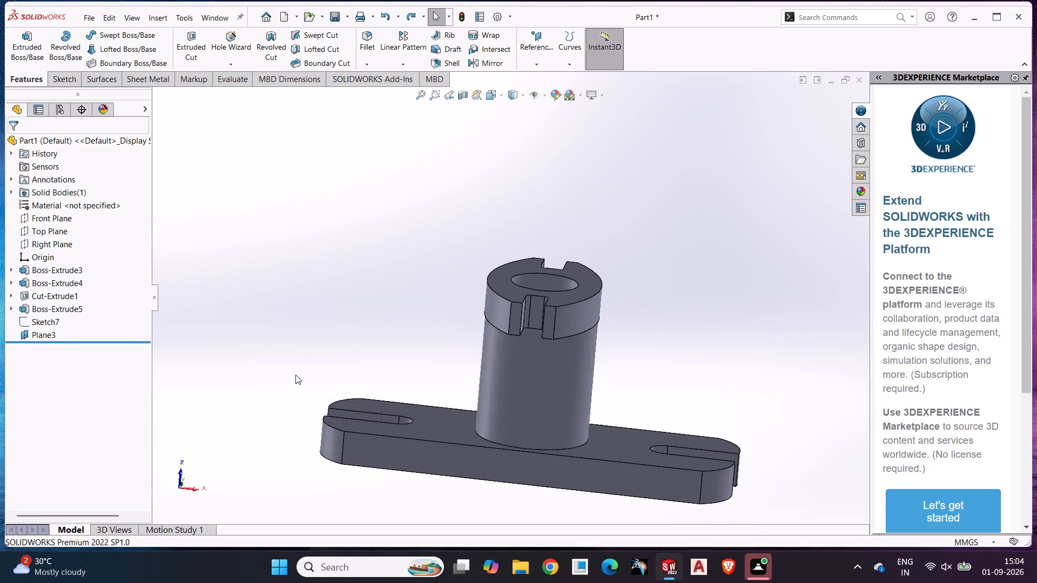
Create a reference plane from the Top Plane with a 0 mm offset.
{"action": "left_click", "coordinate": [539, 60]}
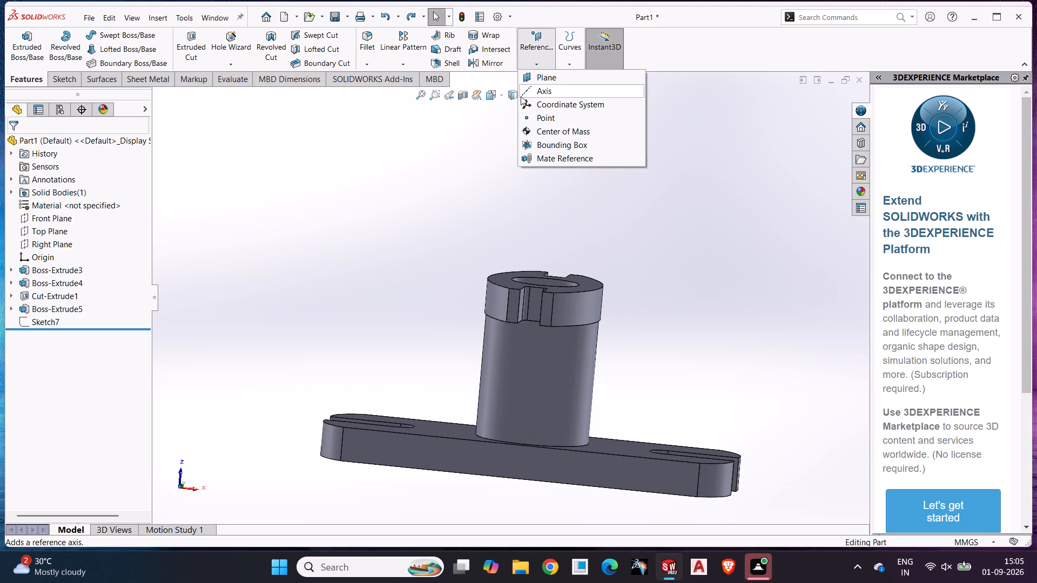
{"action": "left_click", "coordinate": [530, 81]}
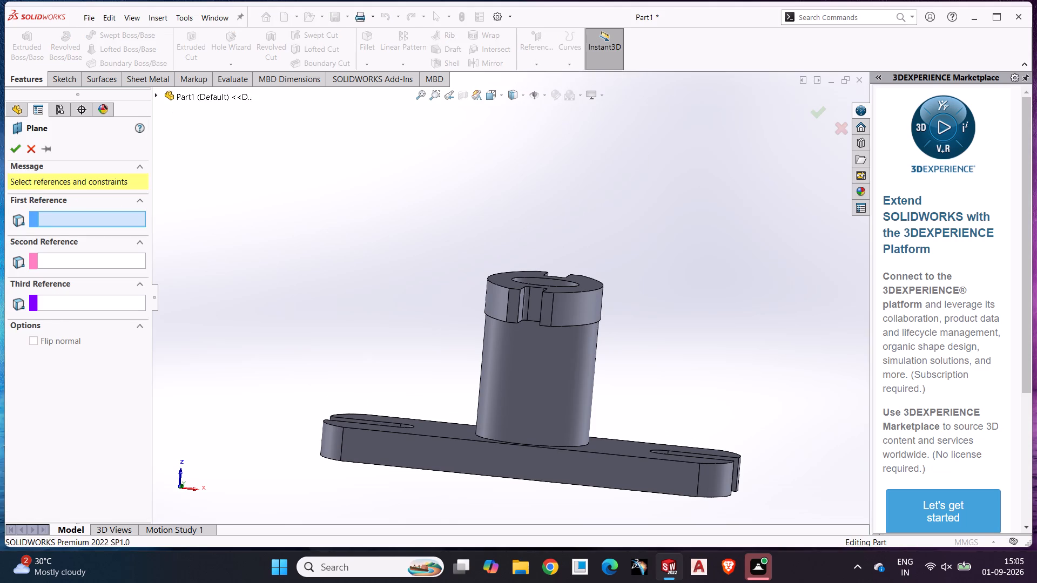
{"action": "left_click", "coordinate": [153, 93]}
{"action": "left_click", "coordinate": [204, 190]}
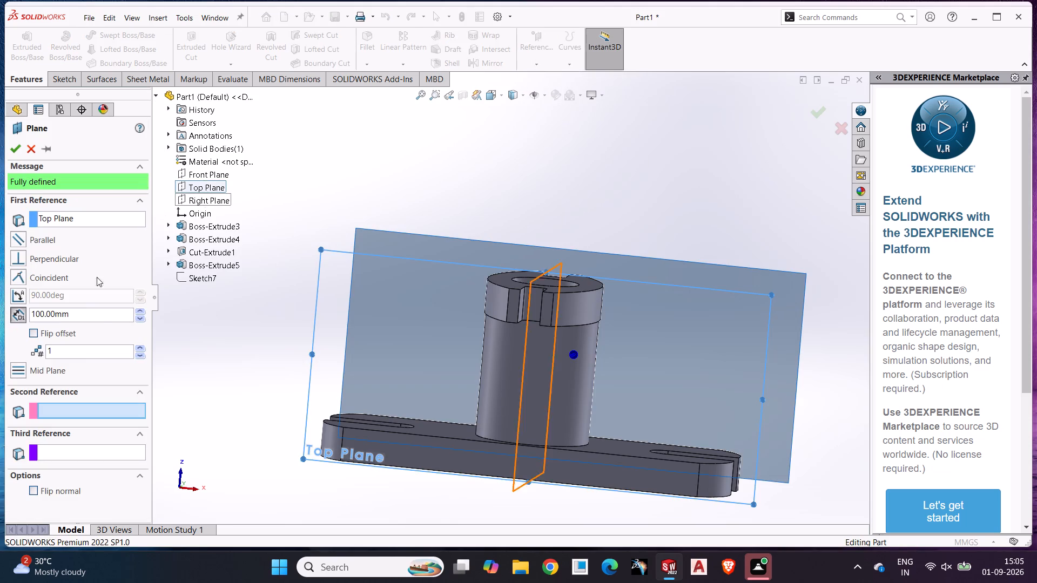
{"action": "left_click_drag", "start_coordinate": [94, 300], "coordinate": [60, 315]}
{"action": "left_click_drag", "start_coordinate": [84, 319], "coordinate": [0, 319]}
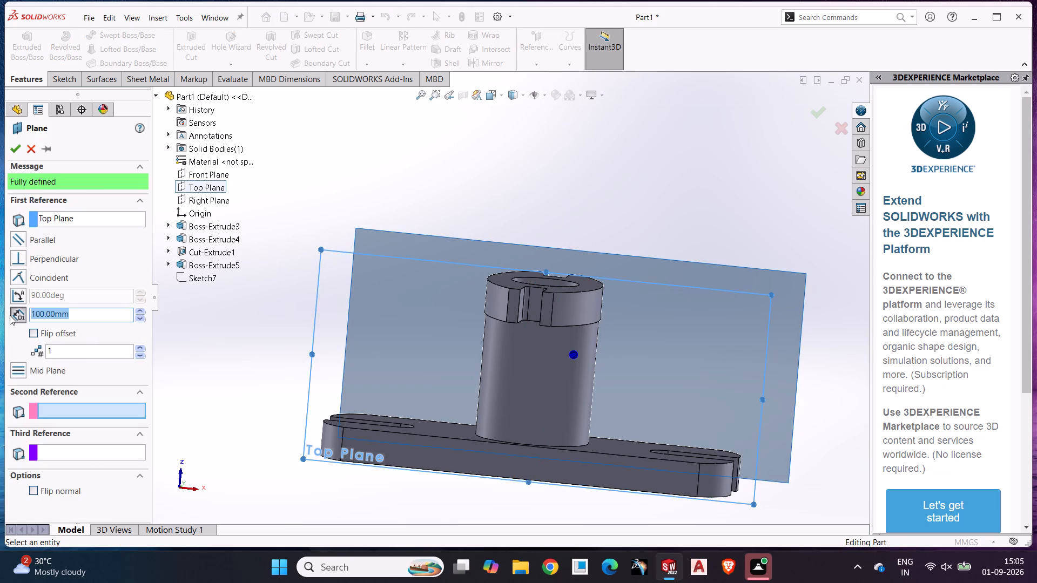
{"action": "key", "text": "0"}
{"action": "key", "text": "Return"}
{"action": "middle_click_drag", "start_coordinate": [82, 294], "coordinate": [219, 348]}
{"action": "middle_click_drag", "start_coordinate": [251, 320], "coordinate": [336, 398]}
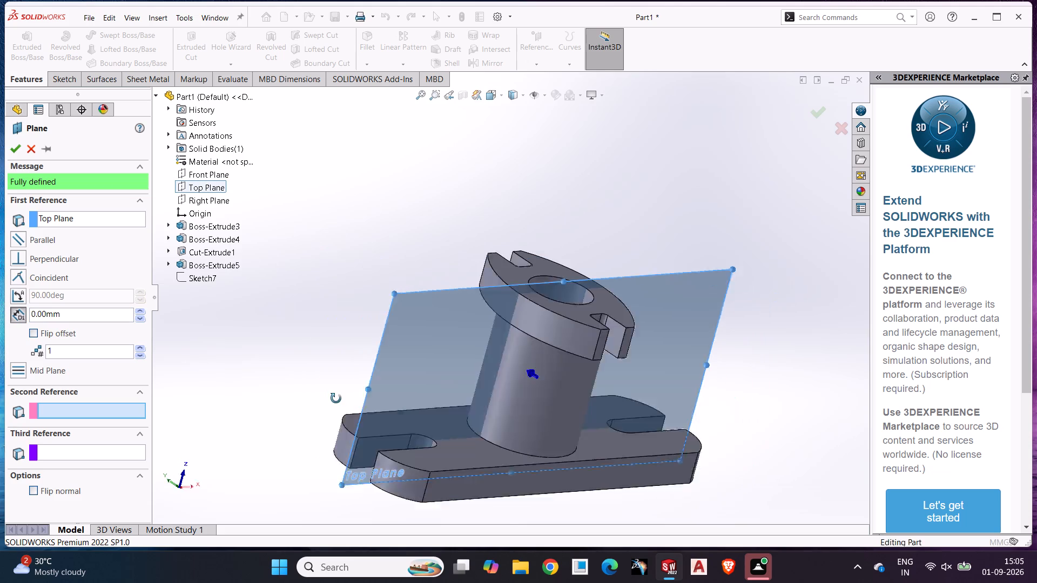
{"action": "middle_click_drag", "start_coordinate": [336, 398], "coordinate": [347, 421]}
{"action": "left_click", "coordinate": [19, 148]}
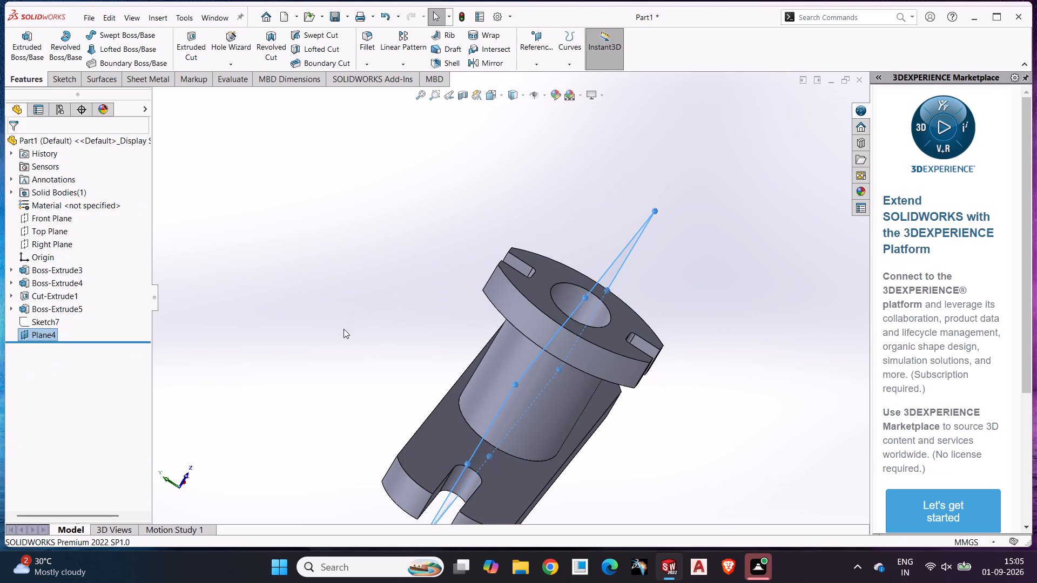
Sketch a right triangle about 22 mm wide on the new plane, in the negative-X corner between the plate and boss.
{"action": "middle_click_drag", "start_coordinate": [341, 329], "coordinate": [443, 347]}
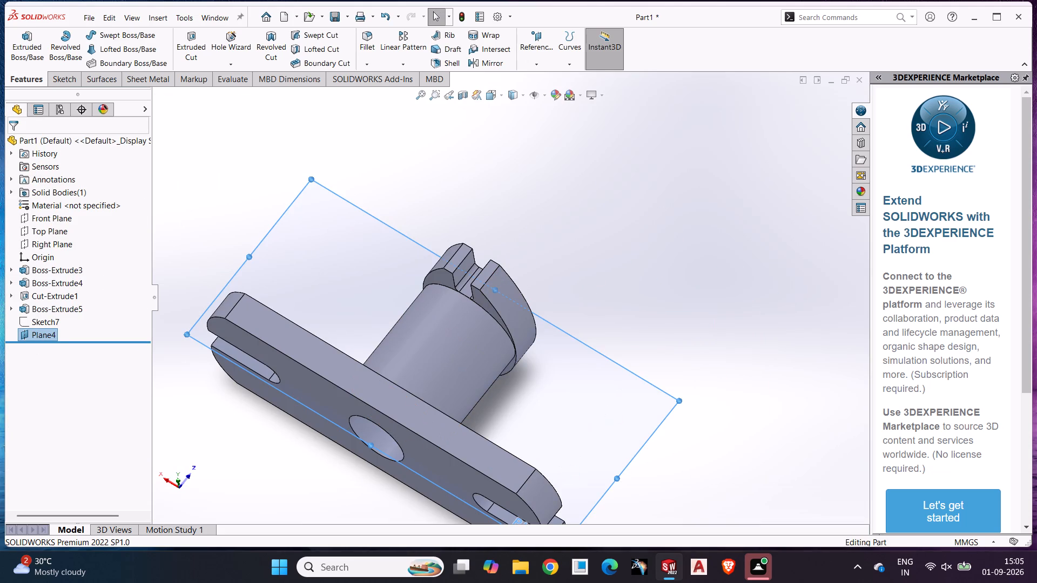
{"action": "left_click", "coordinate": [441, 30]}
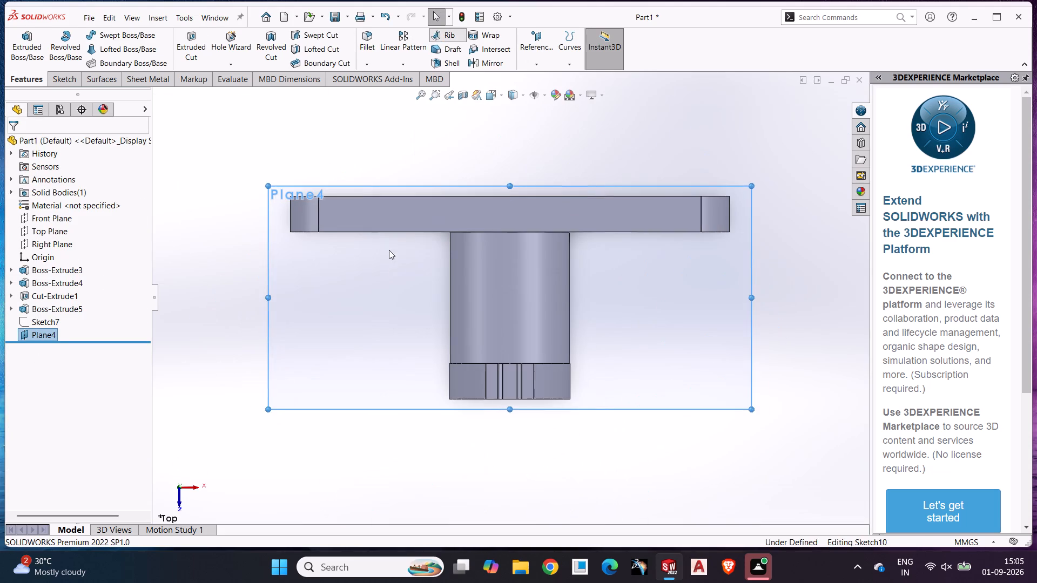
{"action": "left_click", "coordinate": [106, 32]}
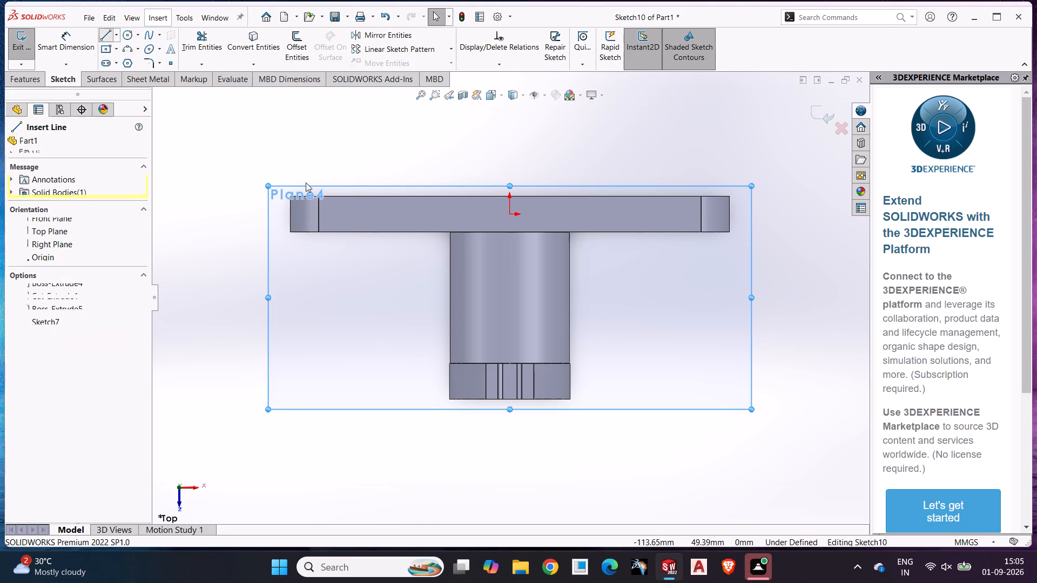
{"action": "left_click", "coordinate": [450, 231]}
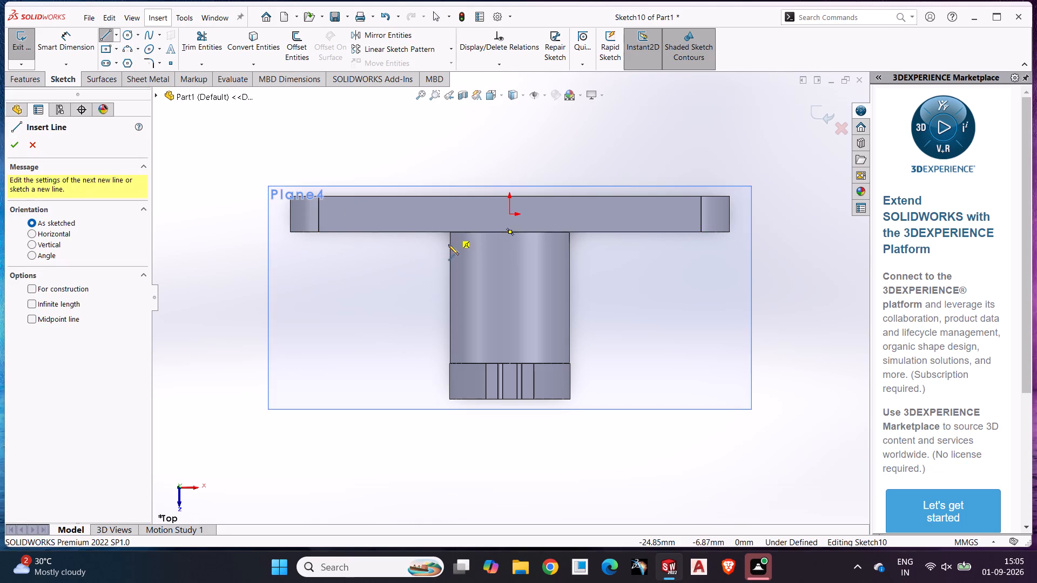
{"action": "left_click", "coordinate": [450, 312]}
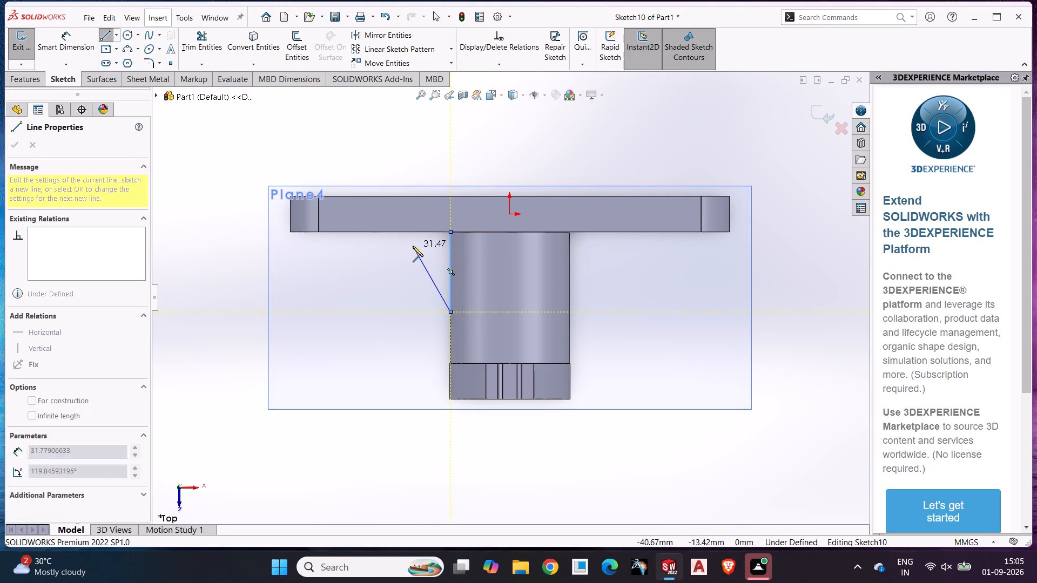
{"action": "left_click", "coordinate": [397, 231]}
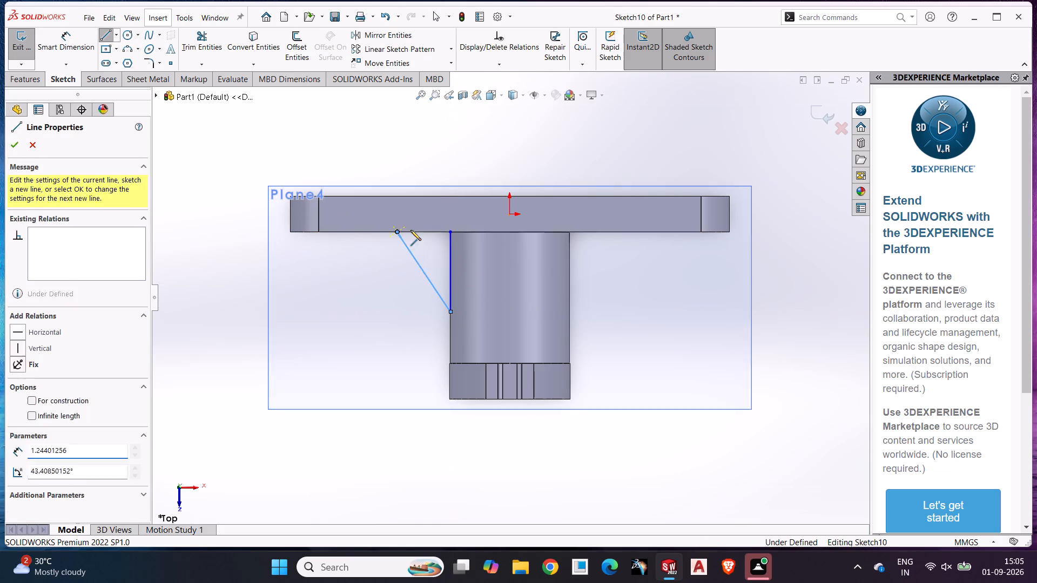
{"action": "left_click", "coordinate": [453, 232]}
Dimension the triangle's side along the plate as 25 mm and its side along the boss as 35 mm.
{"action": "left_click", "coordinate": [51, 45]}
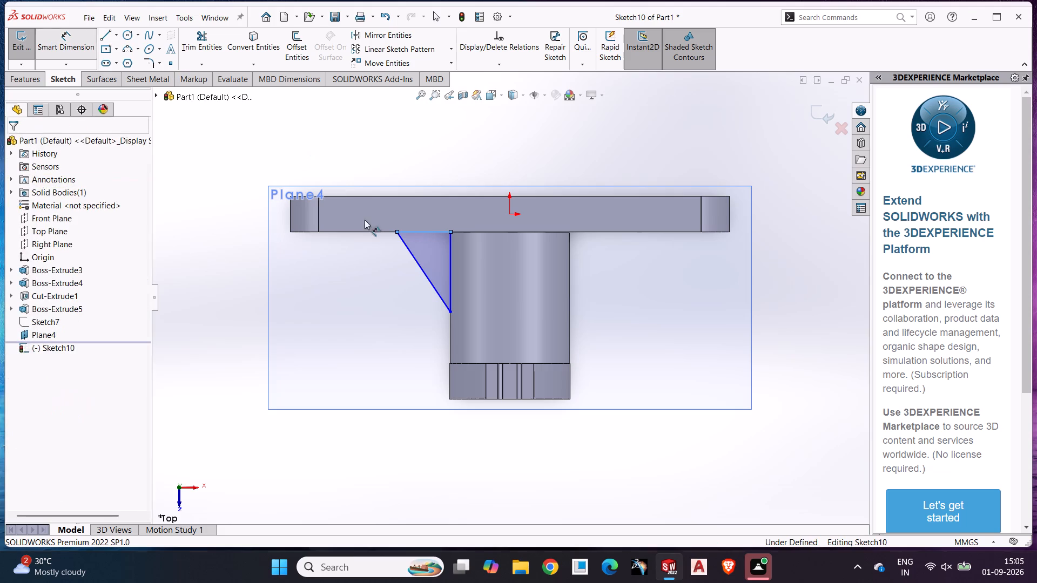
{"action": "left_click", "coordinate": [430, 233]}
{"action": "left_click", "coordinate": [428, 171]}
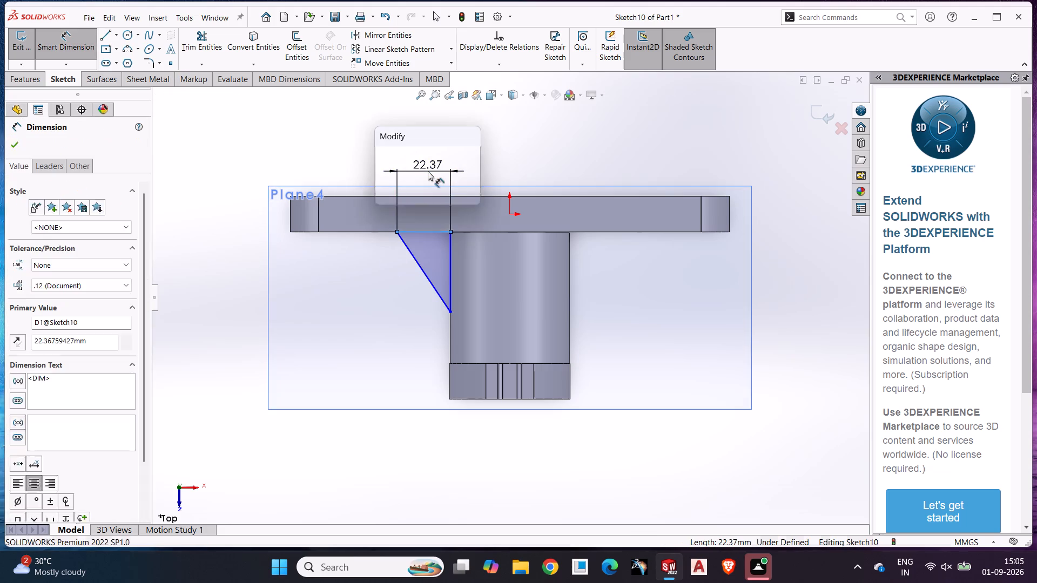
{"action": "type", "text": "25"}
{"action": "key", "text": "Return"}
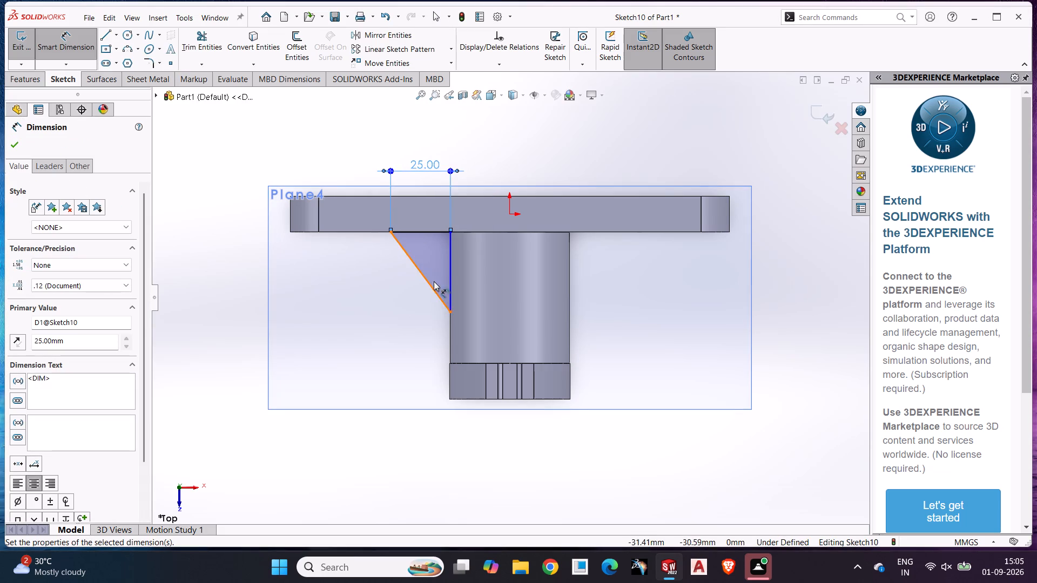
{"action": "left_click", "coordinate": [449, 254]}
{"action": "left_click", "coordinate": [621, 273]}
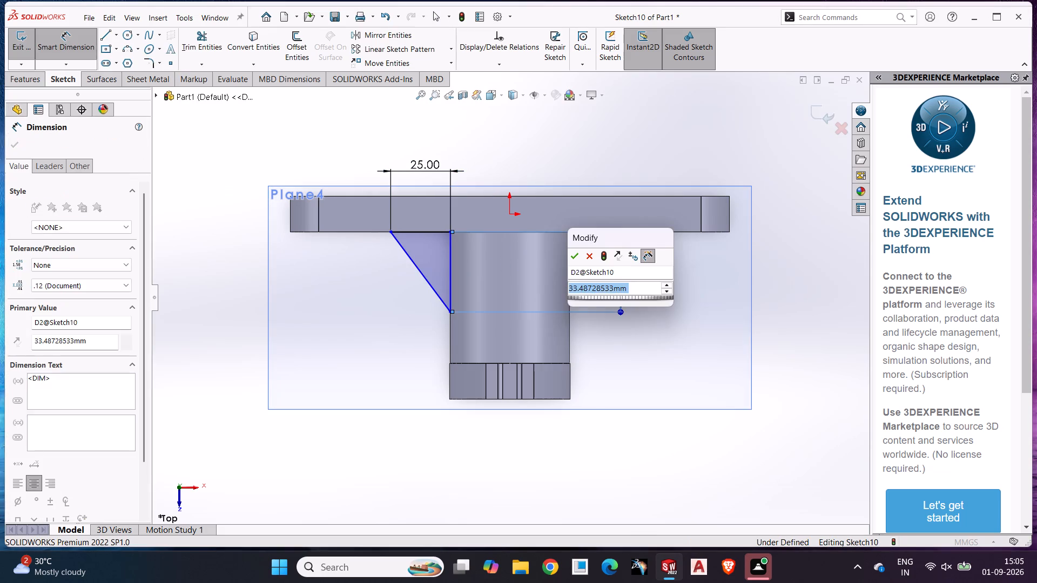
{"action": "type", "text": "35"}
{"action": "key", "text": "Return"}
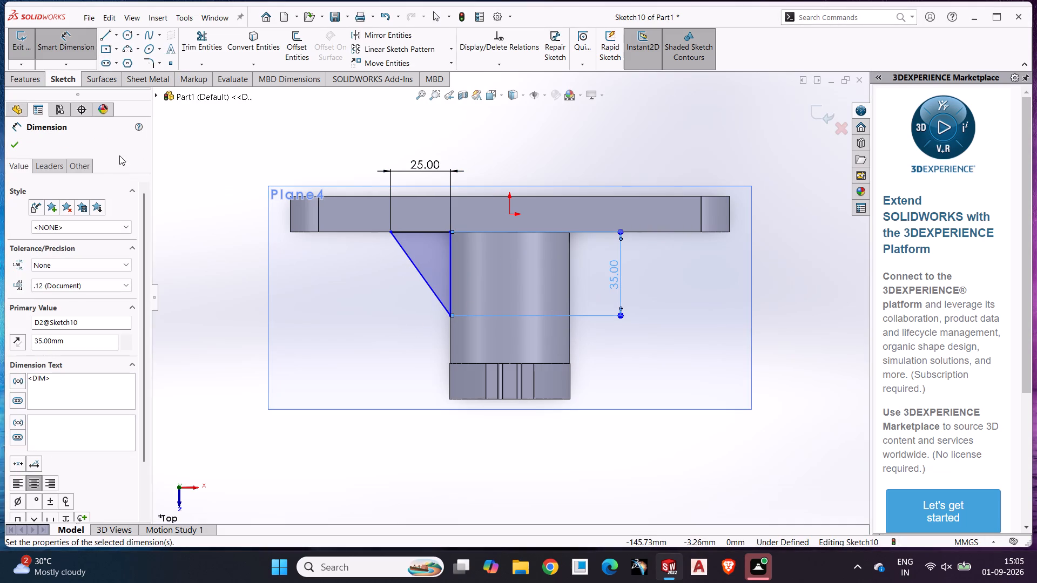
{"action": "left_click", "coordinate": [13, 148]}
Extrude the 25 x 35 mm triangle 15 mm with a Mid Plane end condition, merged with the body.
{"action": "left_click", "coordinate": [31, 79]}
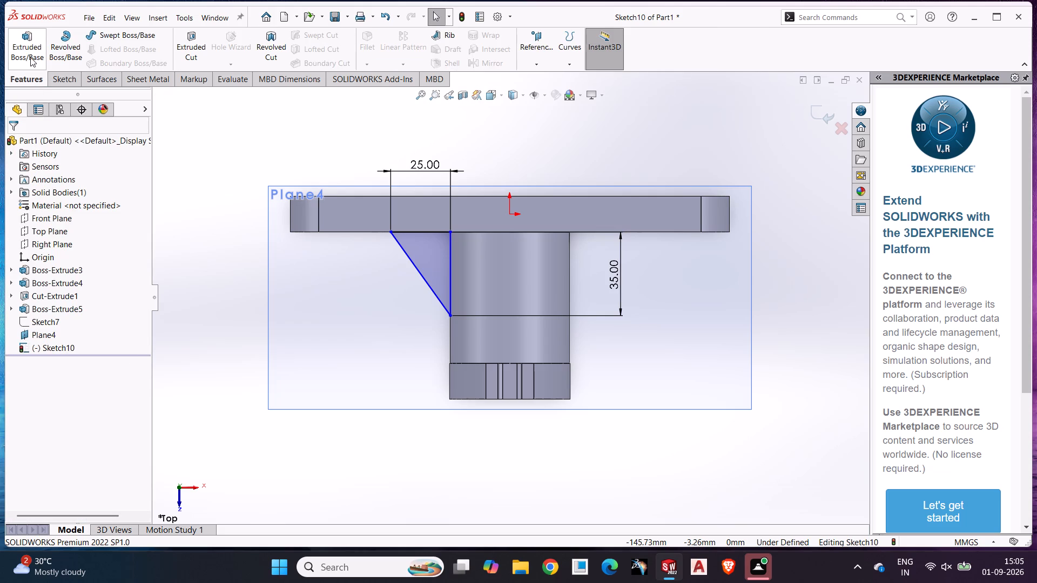
{"action": "left_click", "coordinate": [30, 57]}
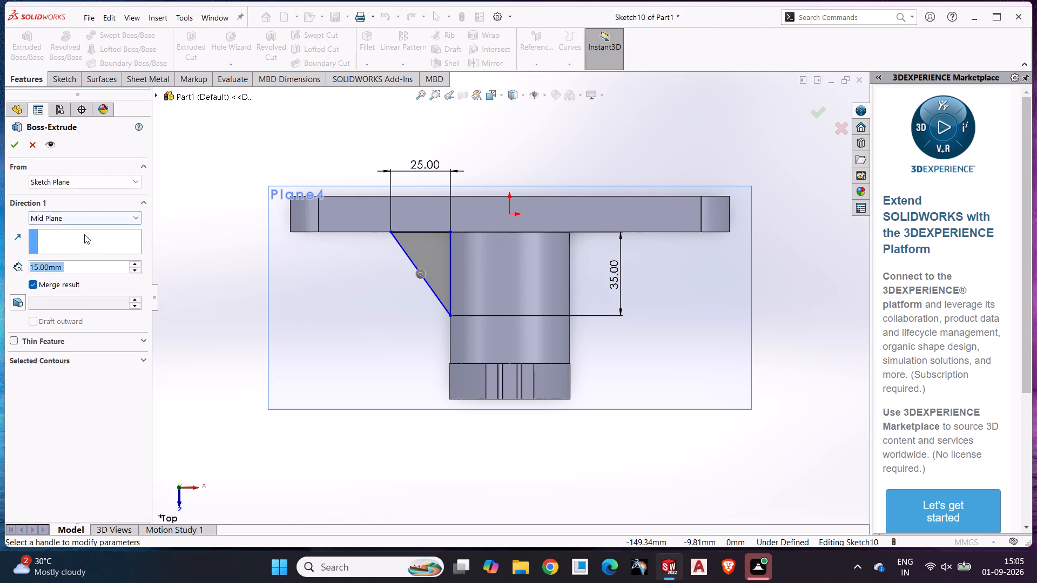
{"action": "left_click", "coordinate": [14, 143]}
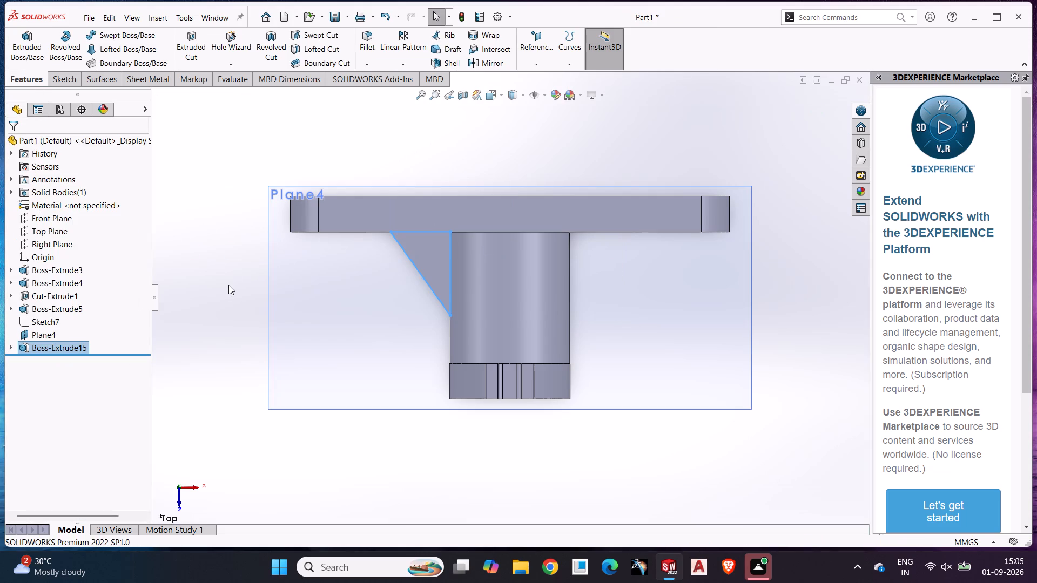
Hide the reference plane that carries the triangular rib's sketch.
{"action": "middle_click_drag", "start_coordinate": [227, 286], "coordinate": [270, 164]}
{"action": "left_click", "coordinate": [235, 242]}
{"action": "scroll", "coordinate": [238, 265], "scroll_direction": "up", "scroll_amount": 2}
{"action": "middle_click_drag", "start_coordinate": [238, 265], "coordinate": [238, 259]}
{"action": "middle_click_drag", "start_coordinate": [257, 291], "coordinate": [260, 291]}
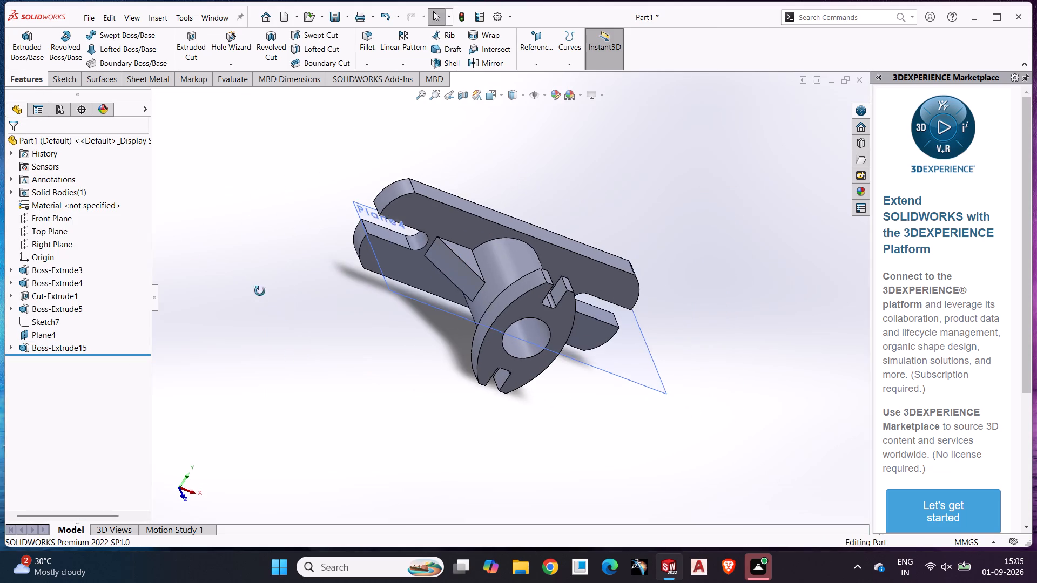
{"action": "middle_click_drag", "start_coordinate": [260, 291], "coordinate": [268, 152]}
{"action": "middle_click_drag", "start_coordinate": [300, 328], "coordinate": [276, 194]}
{"action": "middle_click_drag", "start_coordinate": [324, 313], "coordinate": [284, 223]}
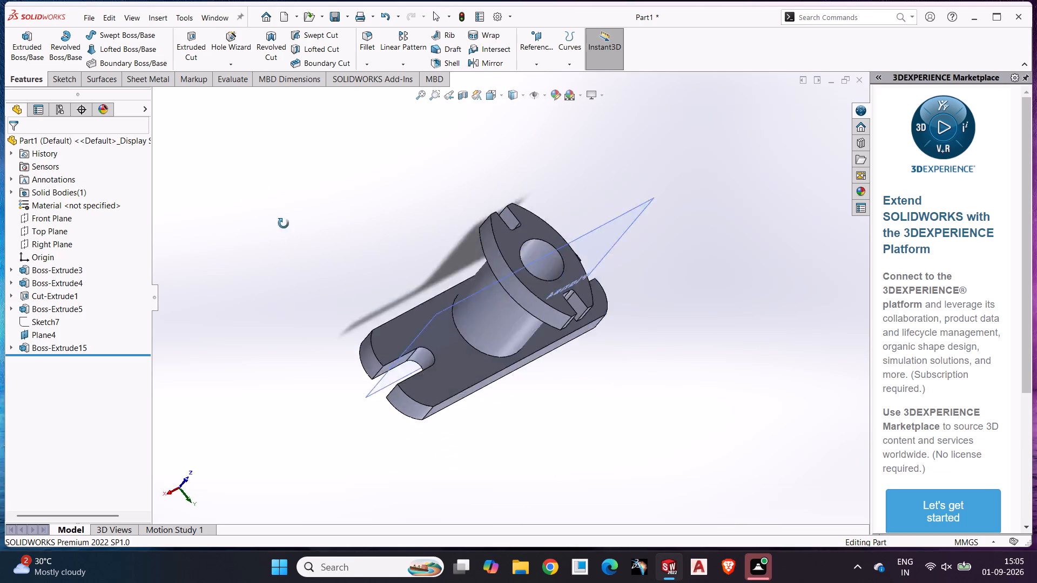
{"action": "middle_click_drag", "start_coordinate": [284, 223], "coordinate": [476, 300]}
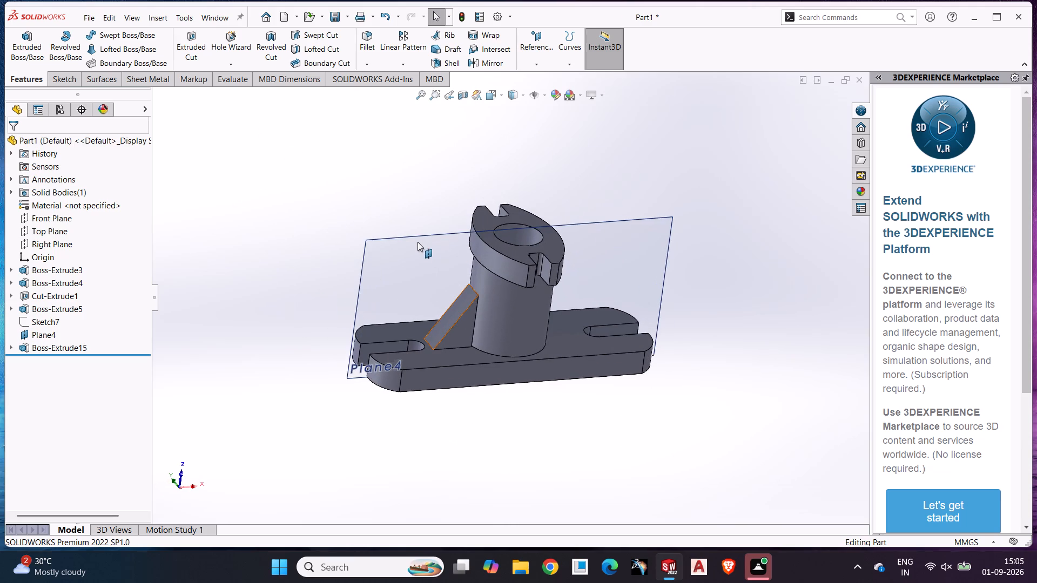
{"action": "left_click", "coordinate": [418, 238]}
{"action": "right_click", "coordinate": [416, 237]}
{"action": "left_click", "coordinate": [463, 224]}
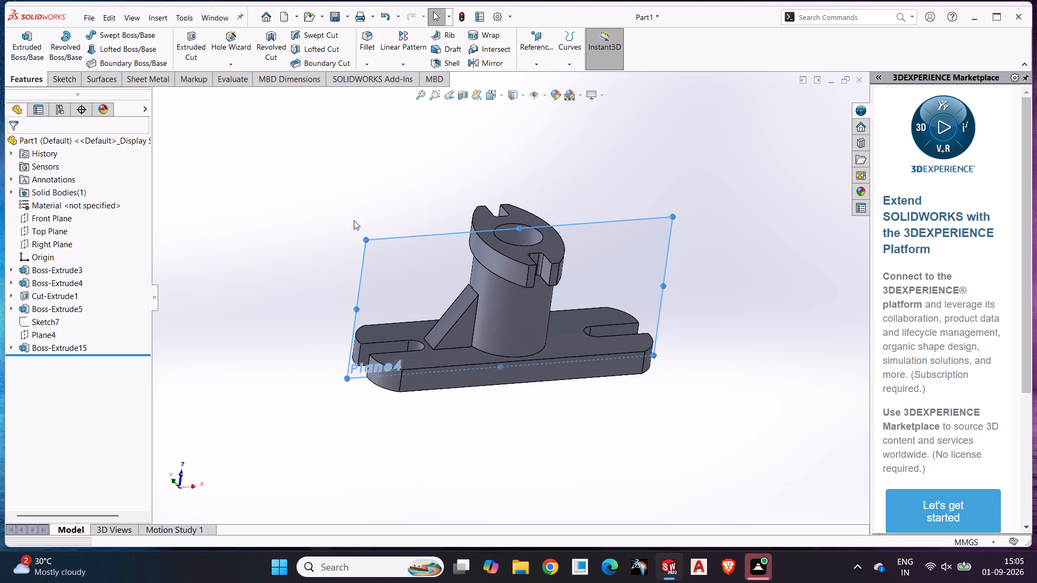
{"action": "left_click", "coordinate": [354, 220]}
Mirror the triangular rib extrusion about the Right Plane to the other side of the boss.
{"action": "middle_click_drag", "start_coordinate": [386, 249], "coordinate": [375, 246]}
{"action": "middle_click_drag", "start_coordinate": [410, 230], "coordinate": [390, 227]}
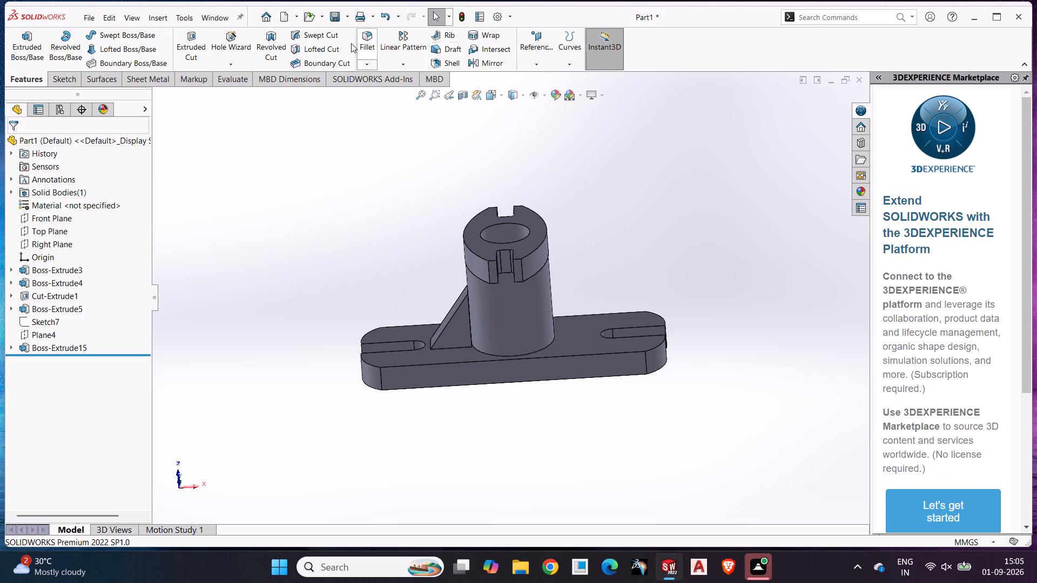
{"action": "left_click", "coordinate": [499, 66]}
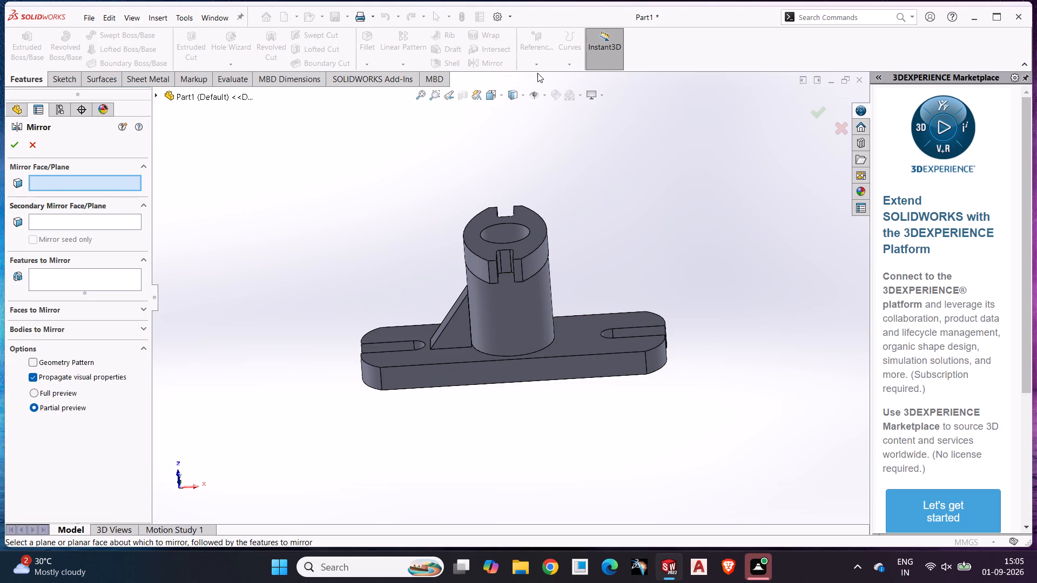
{"action": "left_click", "coordinate": [153, 96]}
{"action": "left_click", "coordinate": [158, 96]}
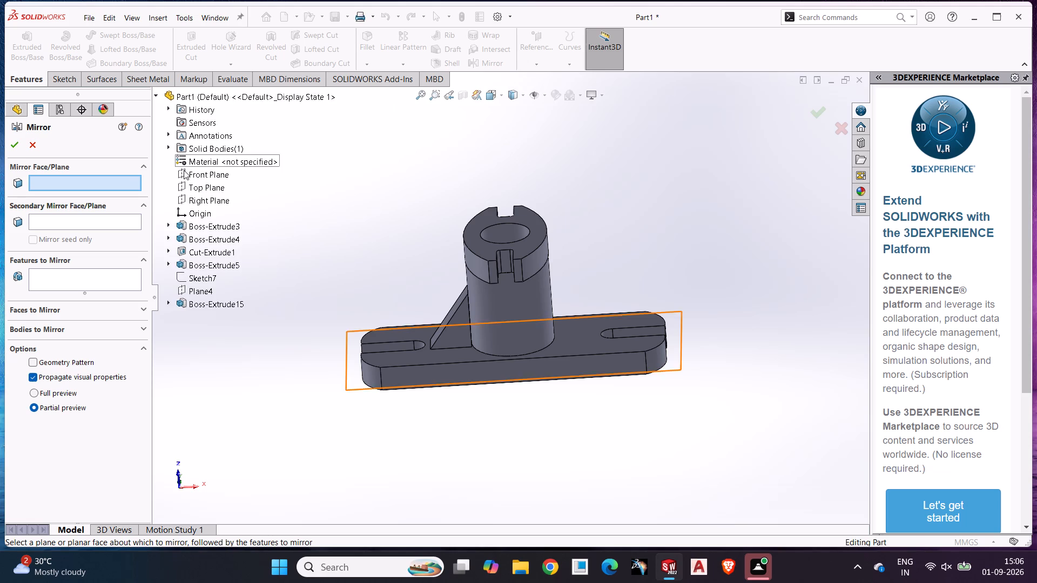
{"action": "left_click", "coordinate": [191, 193]}
{"action": "left_click", "coordinate": [87, 277]}
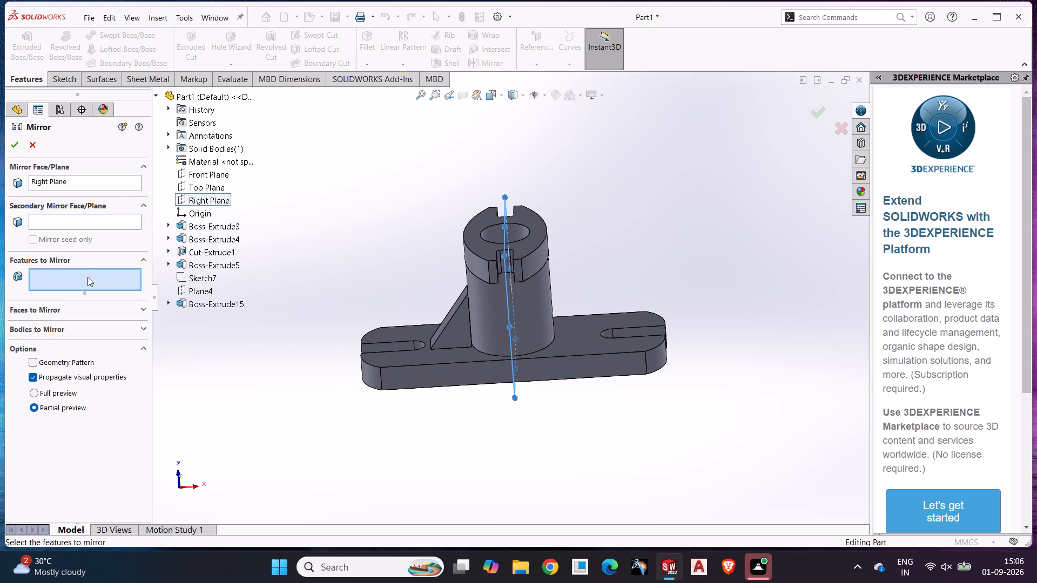
{"action": "left_click", "coordinate": [220, 309]}
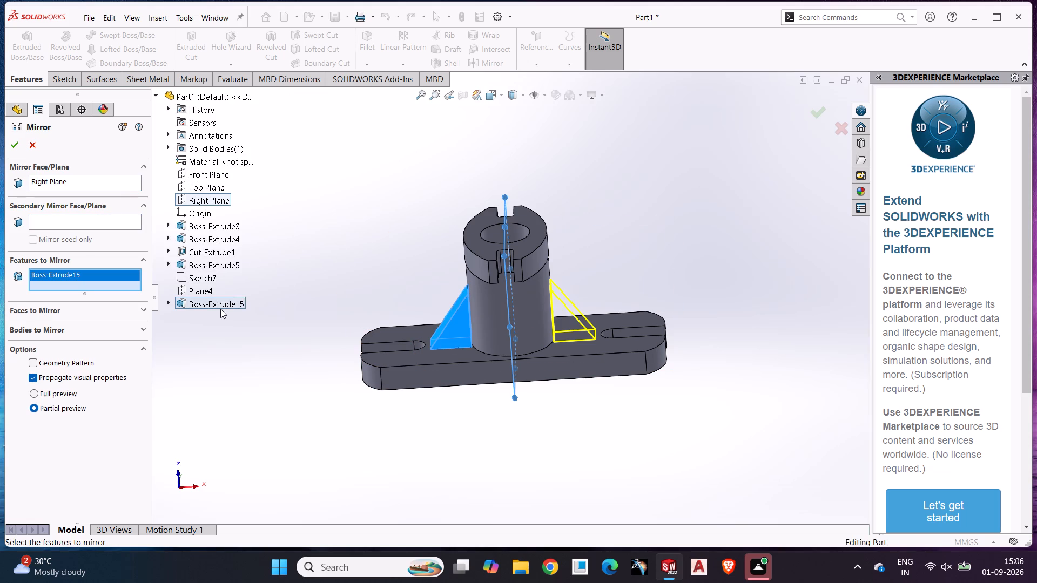
{"action": "left_click", "coordinate": [17, 147]}
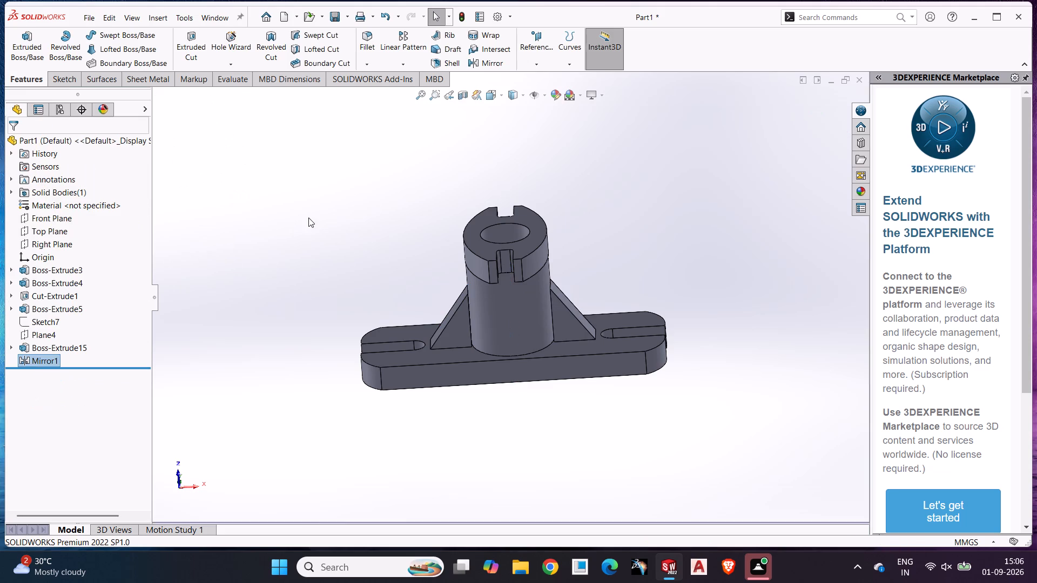
{"action": "left_click", "coordinate": [308, 218]}
Start a sketch on the outer face of the notched flange.
{"action": "middle_click_drag", "start_coordinate": [308, 218], "coordinate": [506, 191]}
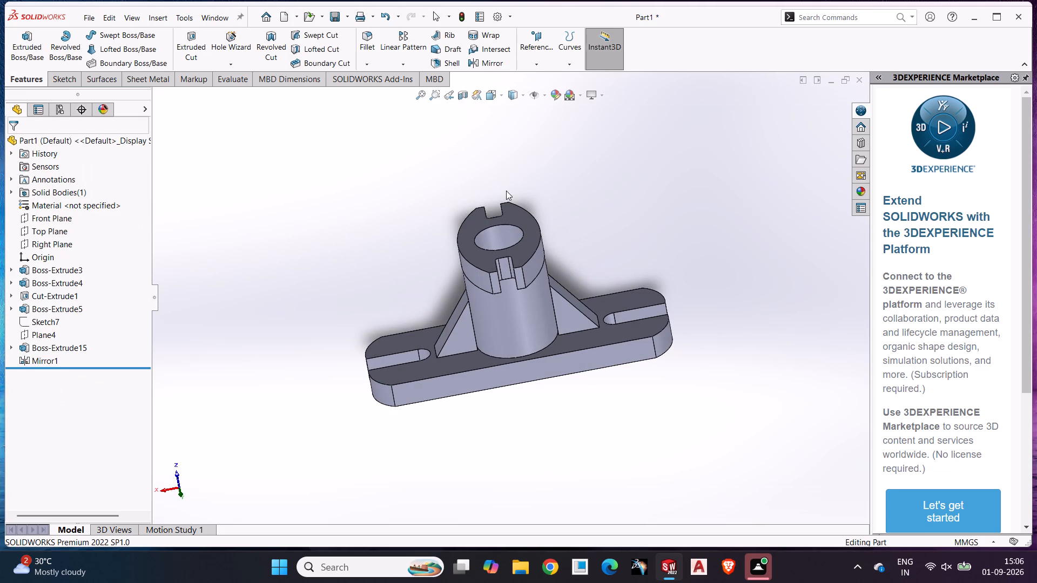
{"action": "key", "text": "ctrl+1"}
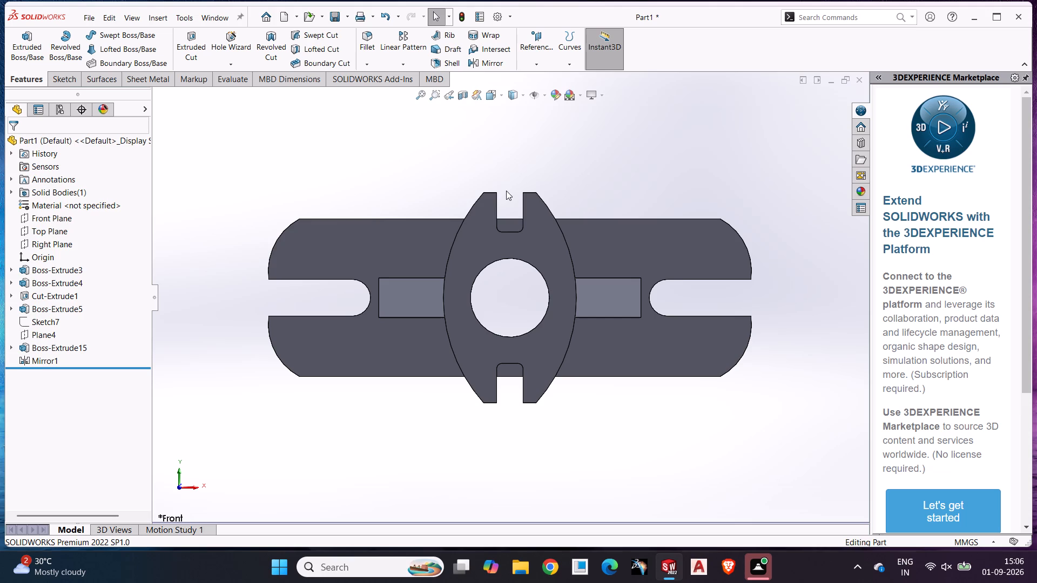
{"action": "left_click", "coordinate": [517, 365]}
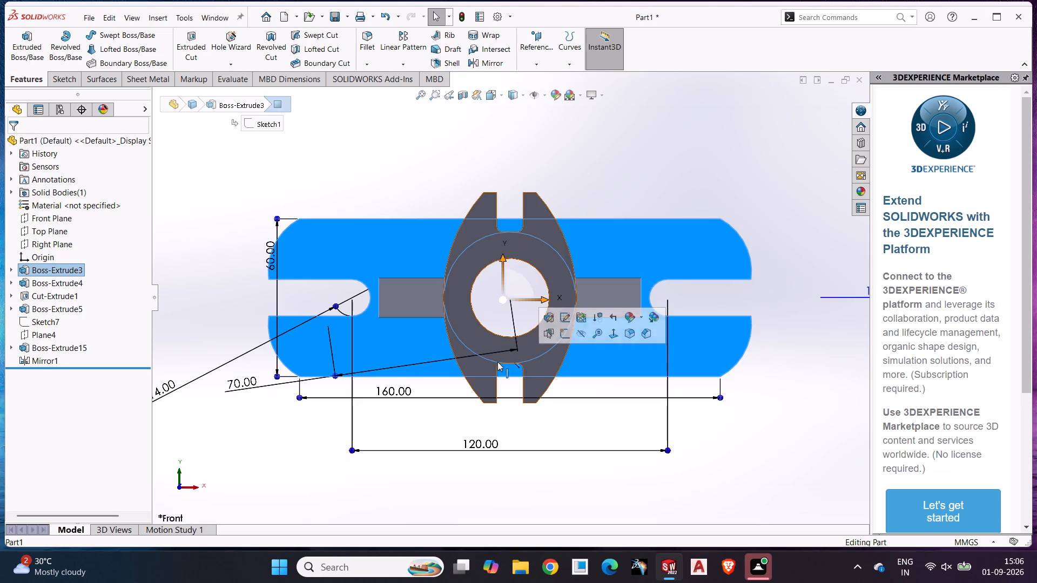
{"action": "left_click", "coordinate": [311, 503]}
{"action": "left_click", "coordinate": [556, 347]}
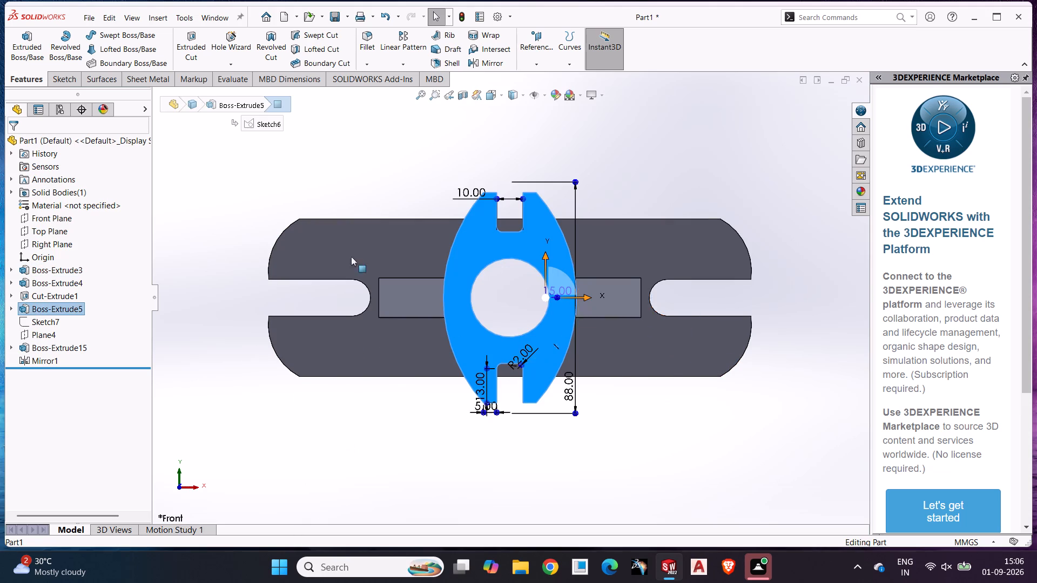
{"action": "left_click", "coordinate": [54, 77]}
{"action": "left_click", "coordinate": [20, 37]}
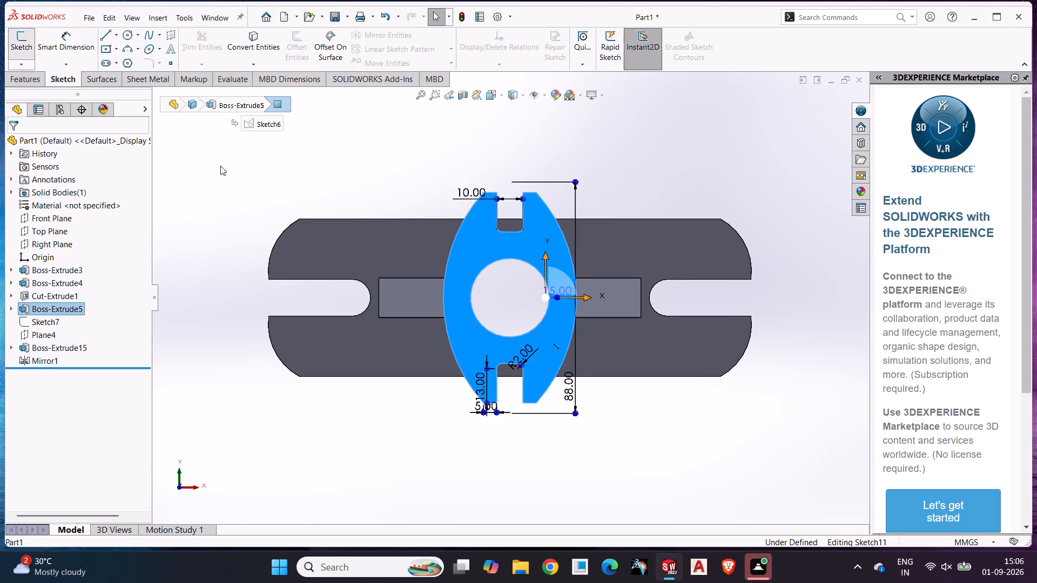
{"action": "left_click", "coordinate": [220, 166]}
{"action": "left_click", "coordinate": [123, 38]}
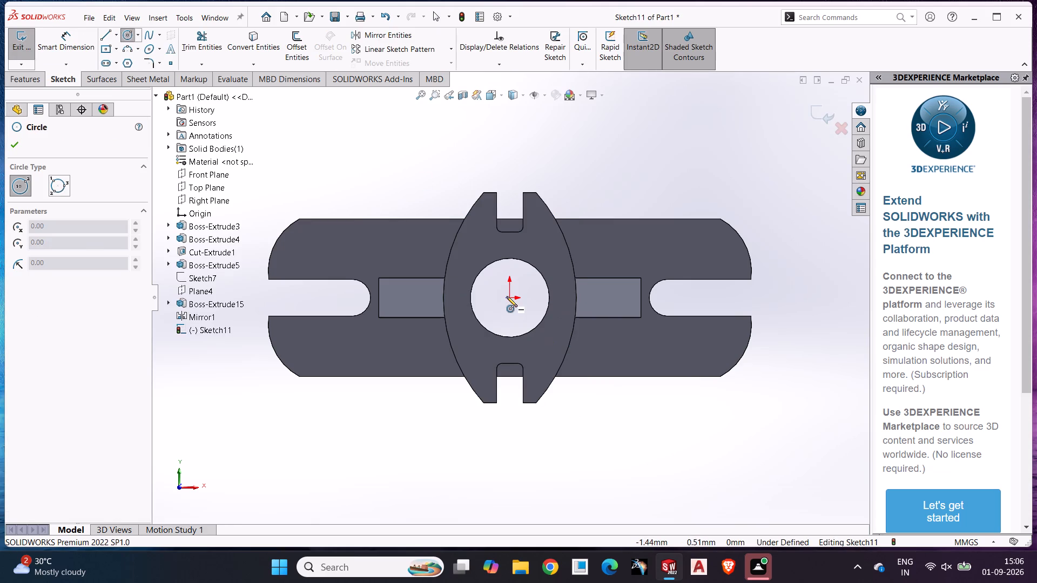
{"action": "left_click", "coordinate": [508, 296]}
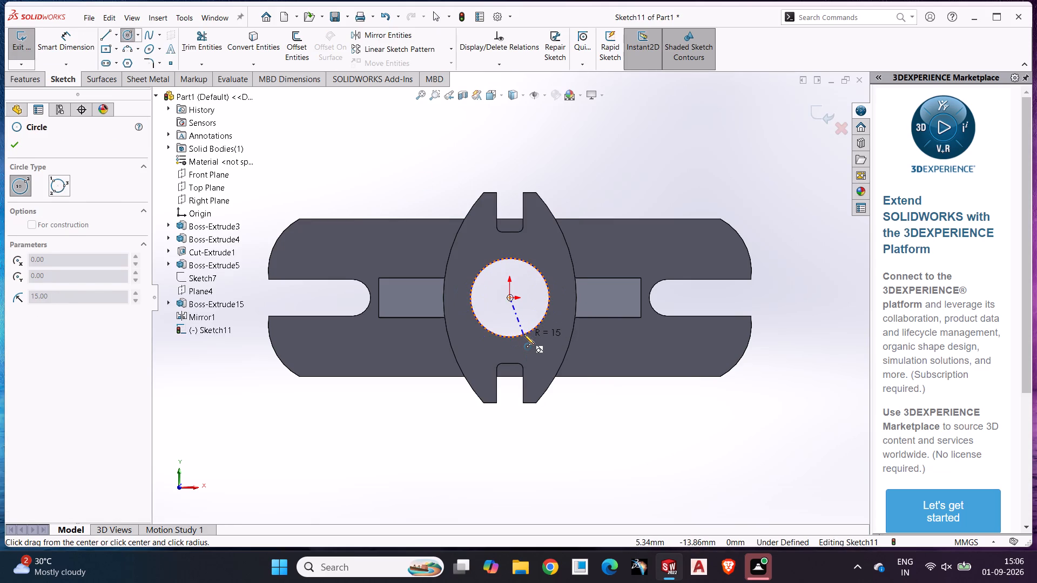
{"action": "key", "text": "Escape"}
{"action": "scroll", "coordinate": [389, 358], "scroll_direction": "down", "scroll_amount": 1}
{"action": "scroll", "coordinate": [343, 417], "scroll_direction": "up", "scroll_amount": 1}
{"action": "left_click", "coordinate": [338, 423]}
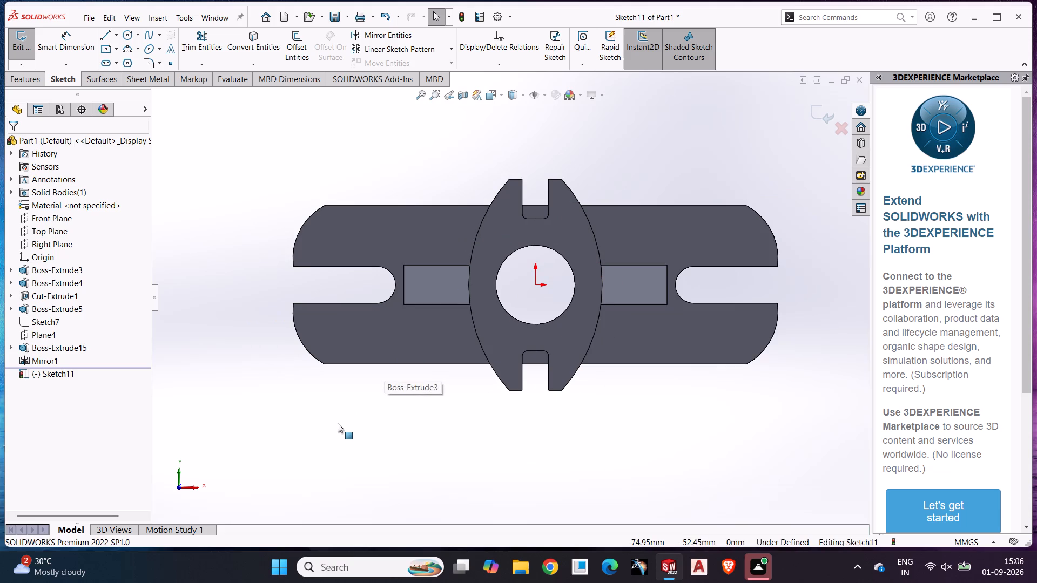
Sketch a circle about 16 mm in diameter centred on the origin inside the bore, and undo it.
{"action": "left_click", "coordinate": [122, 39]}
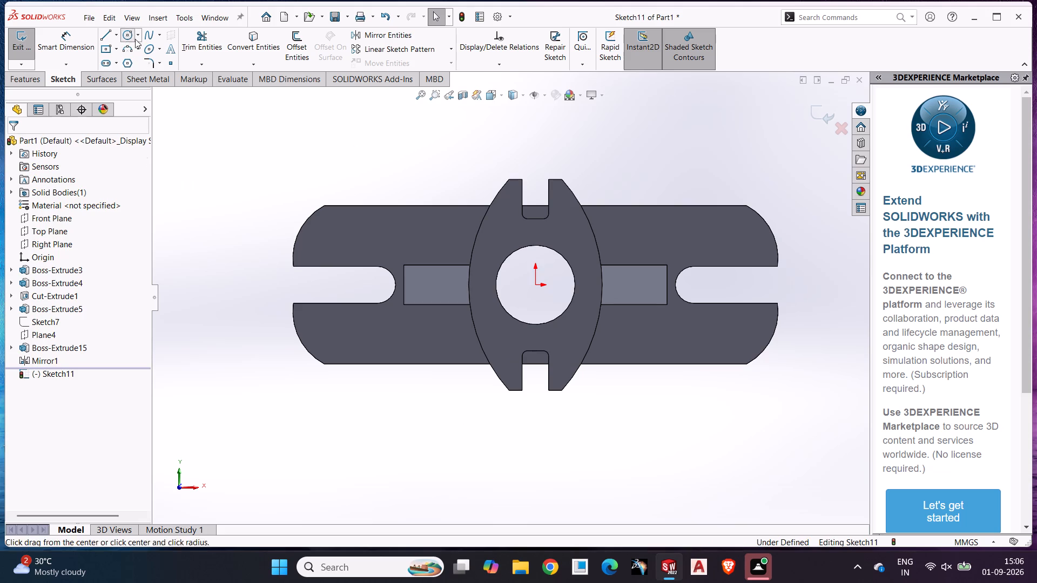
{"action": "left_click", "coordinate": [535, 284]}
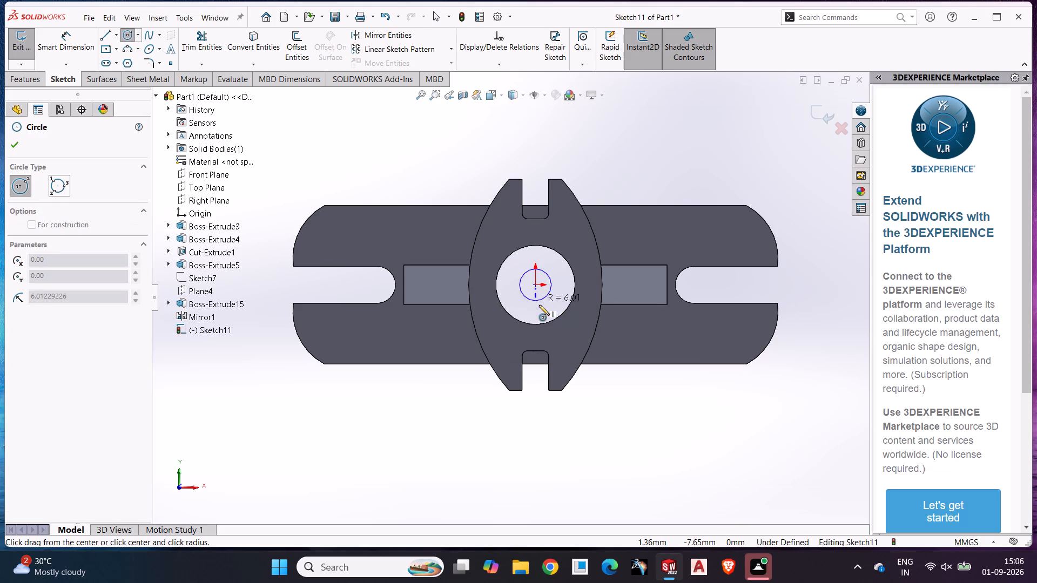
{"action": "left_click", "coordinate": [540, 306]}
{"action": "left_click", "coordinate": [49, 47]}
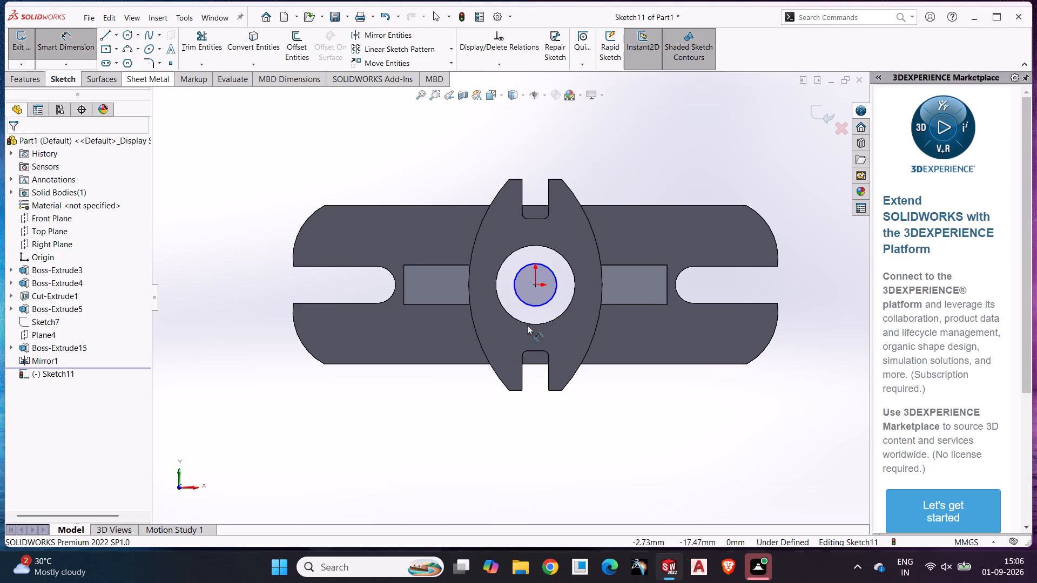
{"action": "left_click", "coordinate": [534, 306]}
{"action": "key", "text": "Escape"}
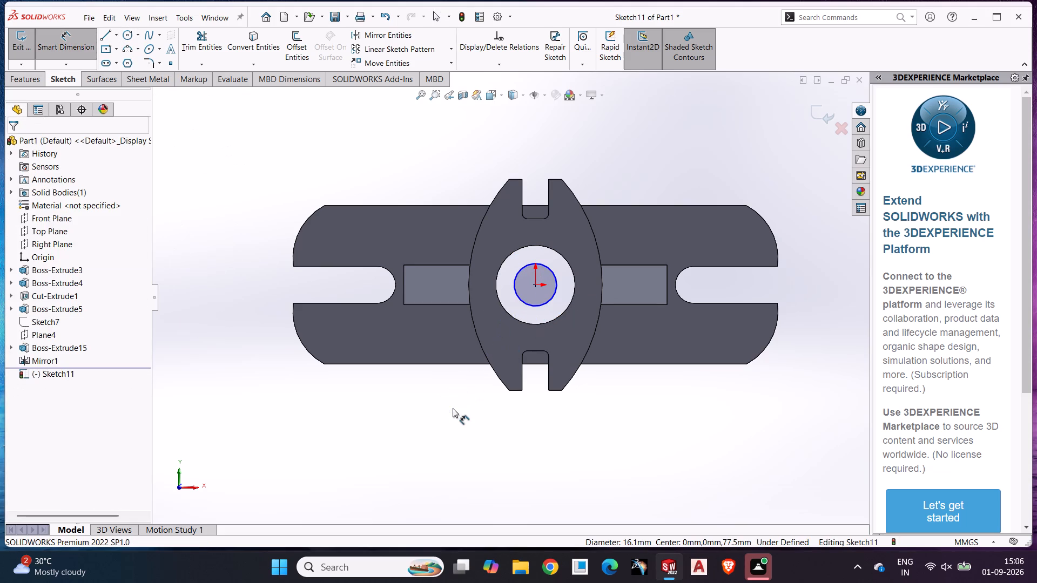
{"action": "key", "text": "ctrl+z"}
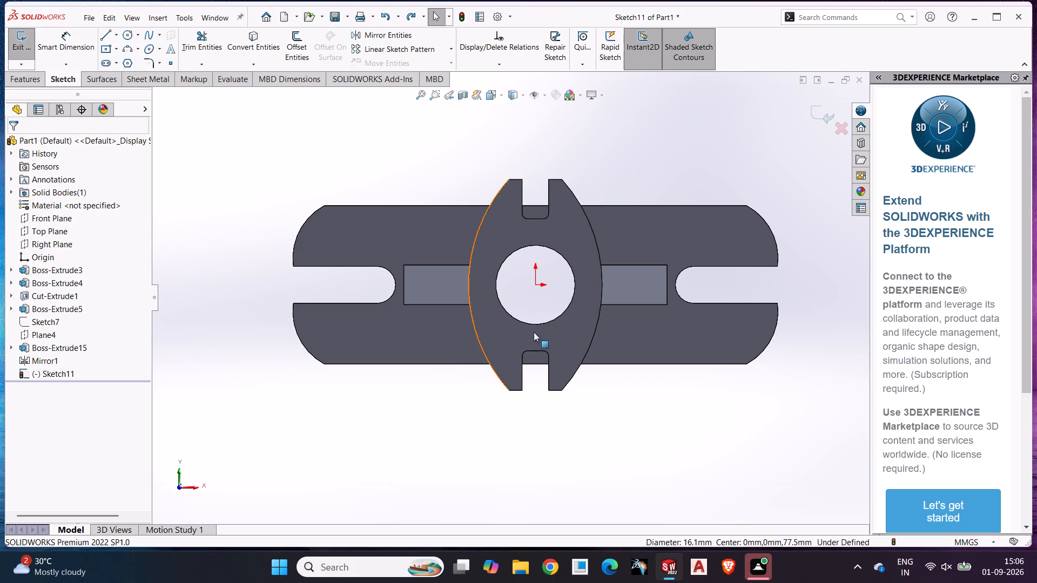
Convert the bore's circular edge on the flange face into a sketch circle.
{"action": "left_click", "coordinate": [531, 326]}
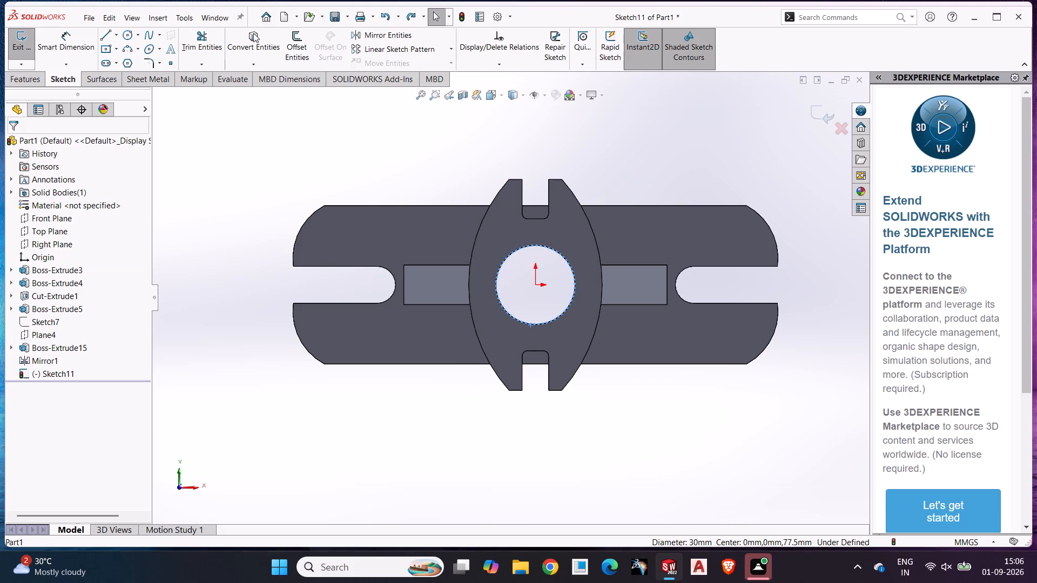
{"action": "left_click", "coordinate": [253, 33]}
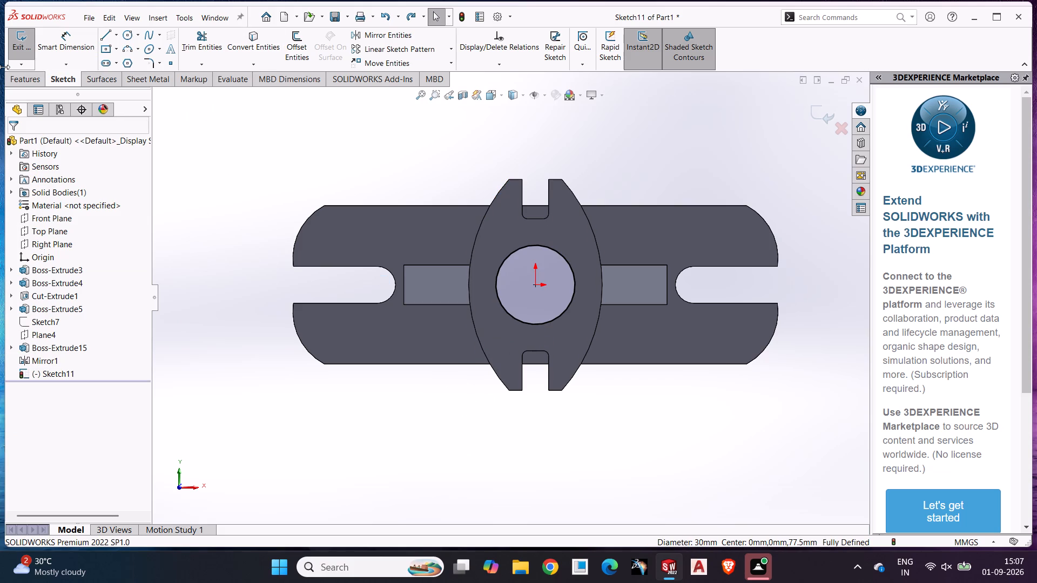
Extrude the bore circle Through All in the reversed direction, back toward the plate, with the result merged.
{"action": "left_click", "coordinate": [22, 74]}
{"action": "left_click", "coordinate": [29, 46]}
{"action": "left_click", "coordinate": [92, 213]}
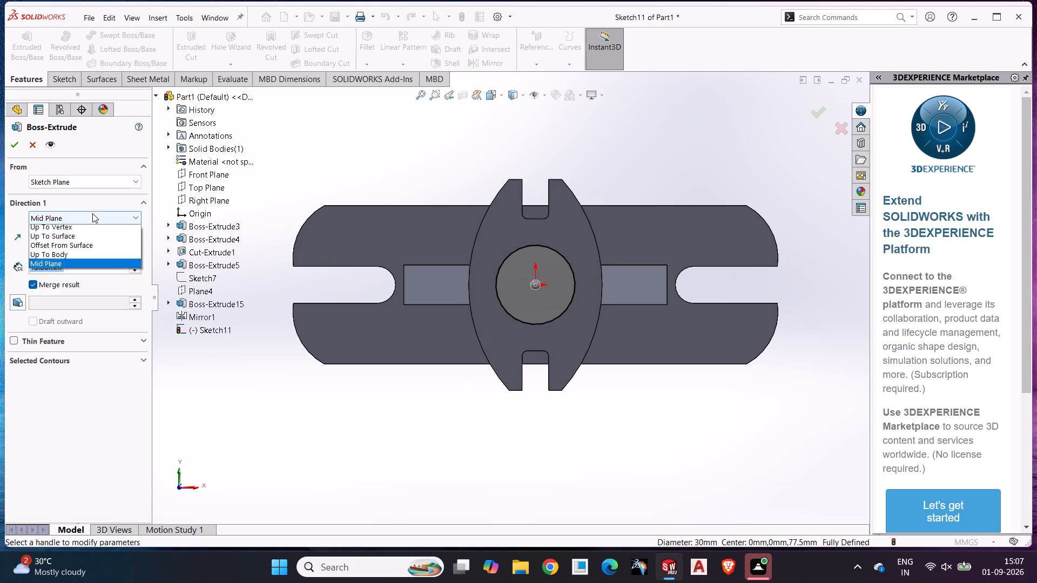
{"action": "left_click", "coordinate": [81, 243]}
{"action": "left_click", "coordinate": [14, 141]}
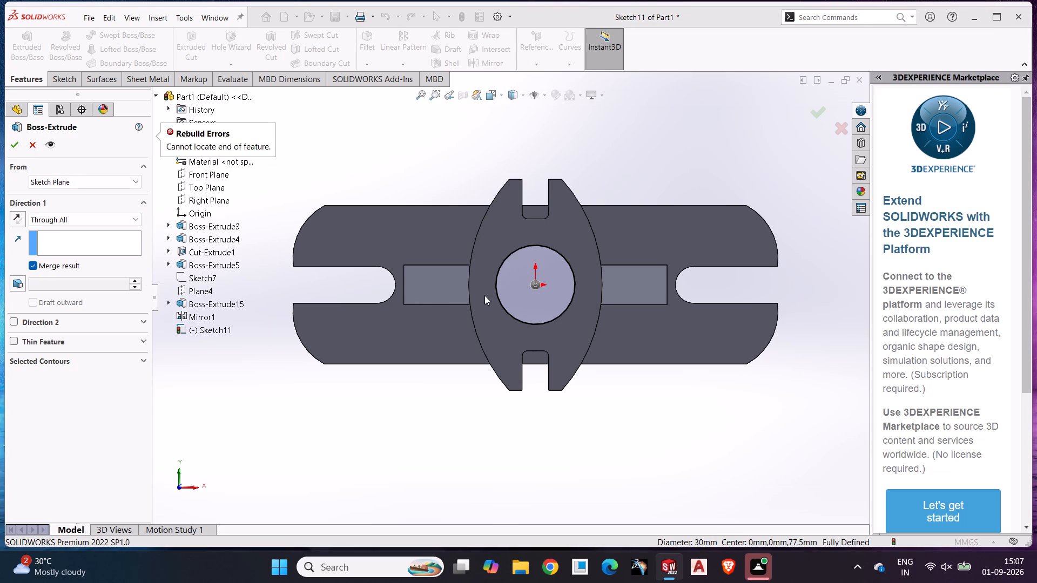
{"action": "left_click", "coordinate": [545, 301]}
{"action": "middle_click_drag", "start_coordinate": [510, 213], "coordinate": [560, 267]}
{"action": "left_click", "coordinate": [17, 216]}
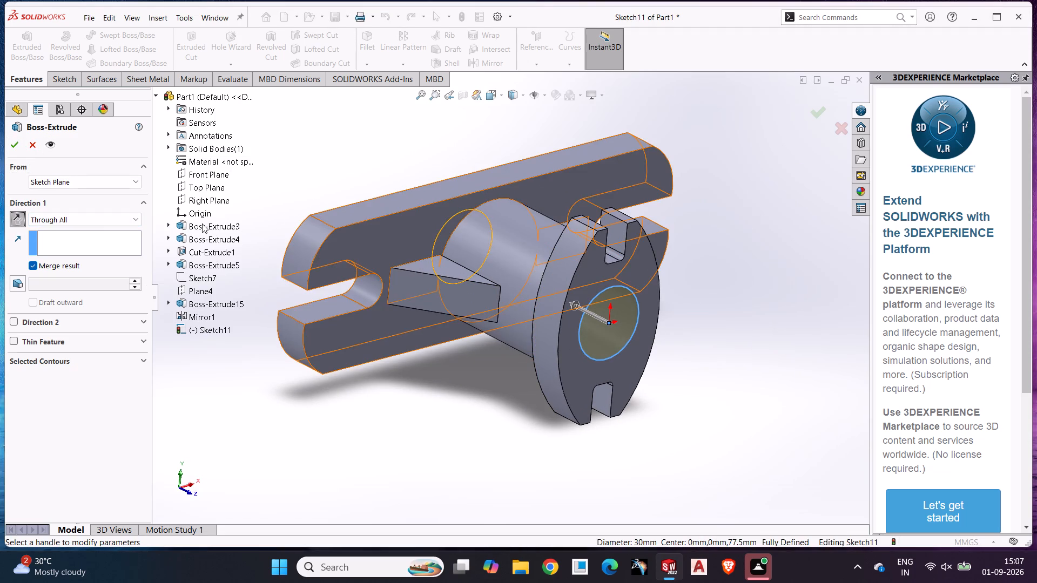
{"action": "left_click", "coordinate": [13, 144]}
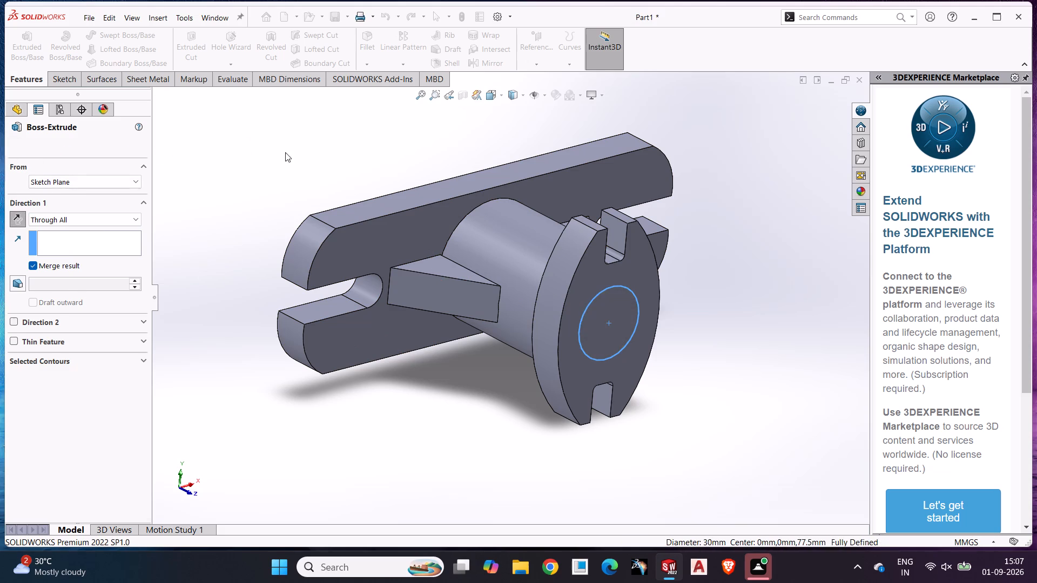
{"action": "left_click", "coordinate": [296, 149]}
On the outer face of the notched flange, sketch a circle centred on the origin and dimension its diameter to 20 mm.
{"action": "left_click", "coordinate": [603, 319]}
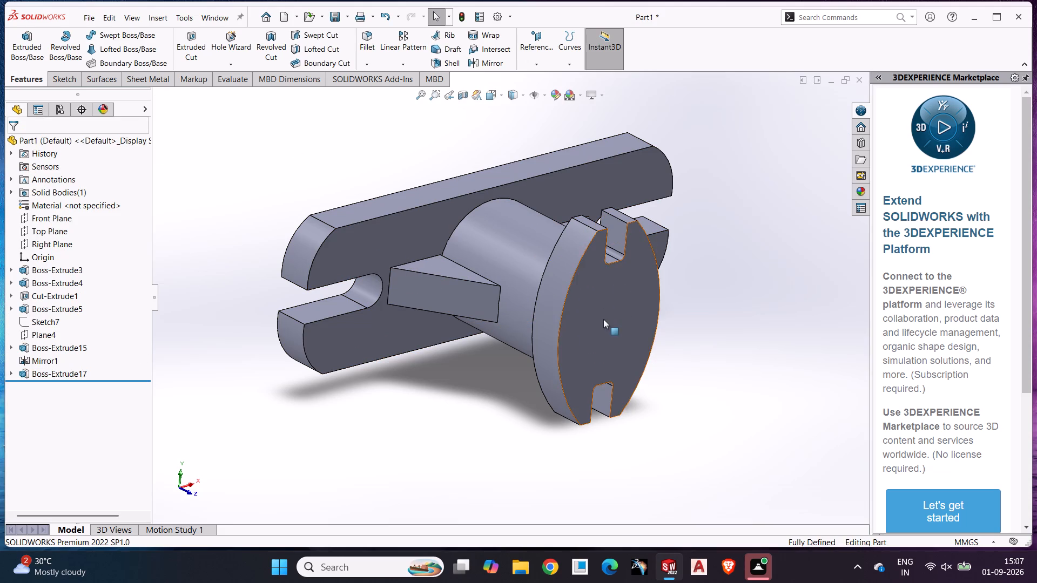
{"action": "left_click", "coordinate": [66, 86]}
{"action": "left_click", "coordinate": [23, 49]}
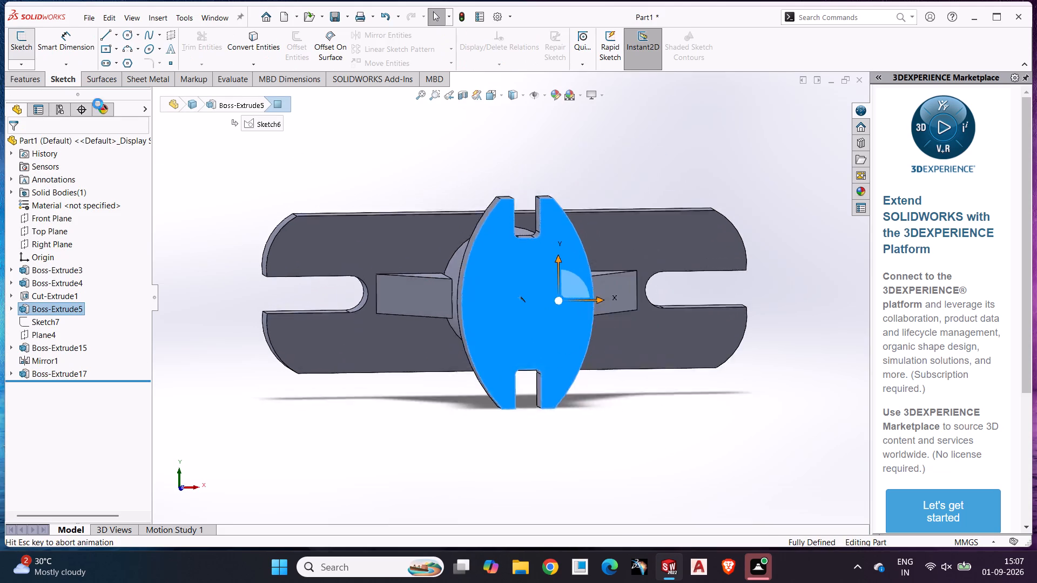
{"action": "left_click", "coordinate": [258, 190]}
{"action": "left_click_drag", "start_coordinate": [126, 32], "coordinate": [155, 46]}
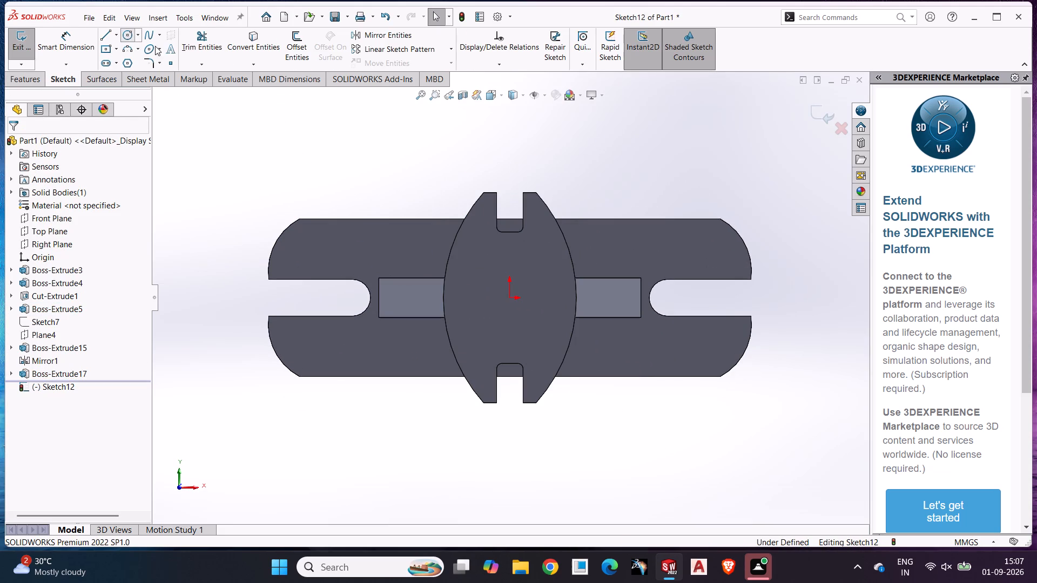
{"action": "left_click_drag", "start_coordinate": [155, 46], "coordinate": [133, 35]}
{"action": "left_click", "coordinate": [509, 300]}
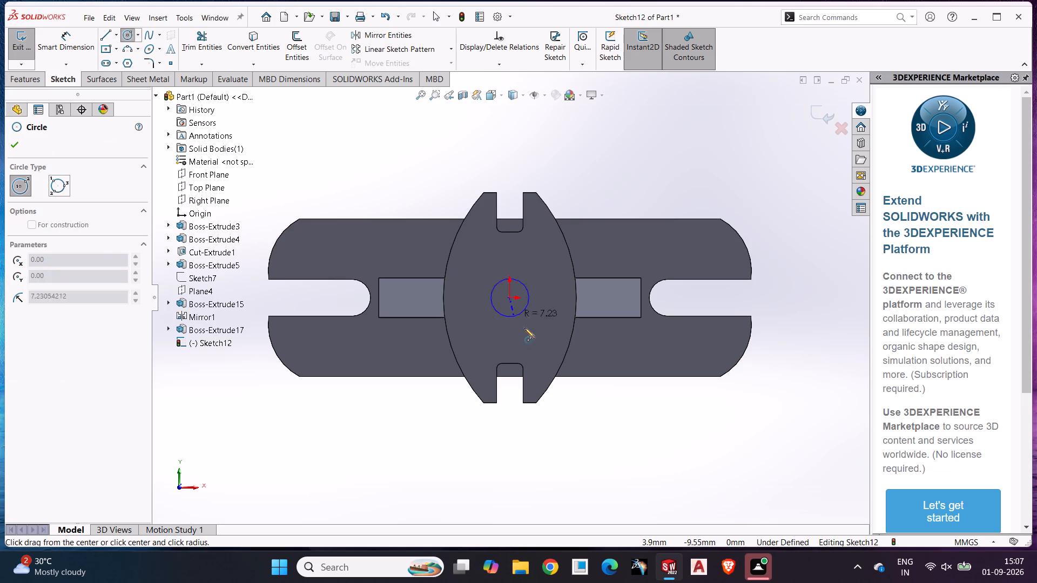
{"action": "left_click", "coordinate": [530, 336]}
{"action": "left_click", "coordinate": [69, 42]}
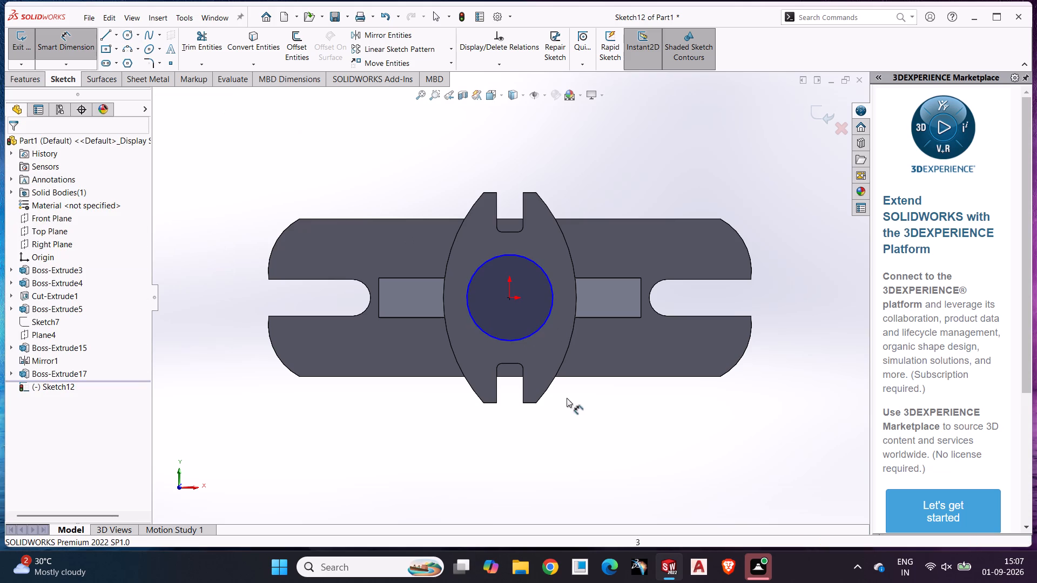
{"action": "left_click", "coordinate": [542, 324]}
{"action": "left_click", "coordinate": [636, 470]}
{"action": "type", "text": "20"}
{"action": "key", "text": "Return"}
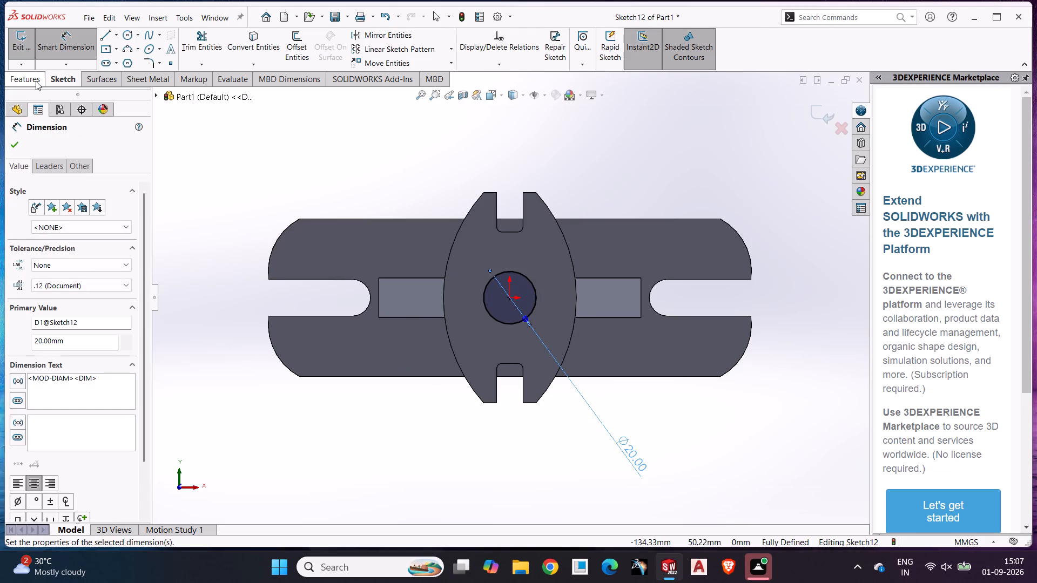
Extrude-cut the 20 mm circle Through All from the flange face through the boss and plate.
{"action": "left_click", "coordinate": [36, 81]}
{"action": "left_click", "coordinate": [24, 56]}
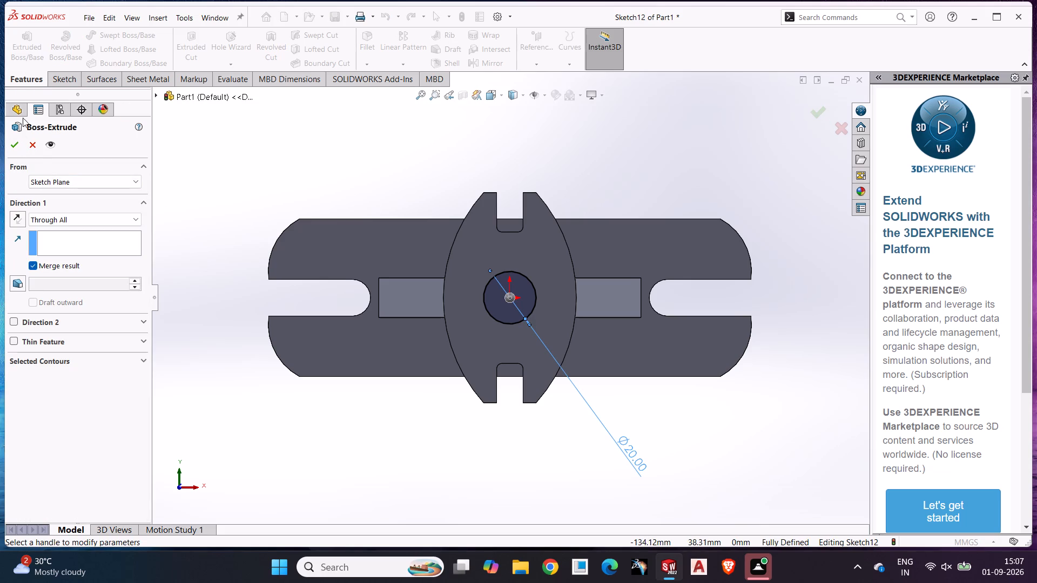
{"action": "left_click", "coordinate": [34, 149]}
{"action": "left_click", "coordinate": [200, 51]}
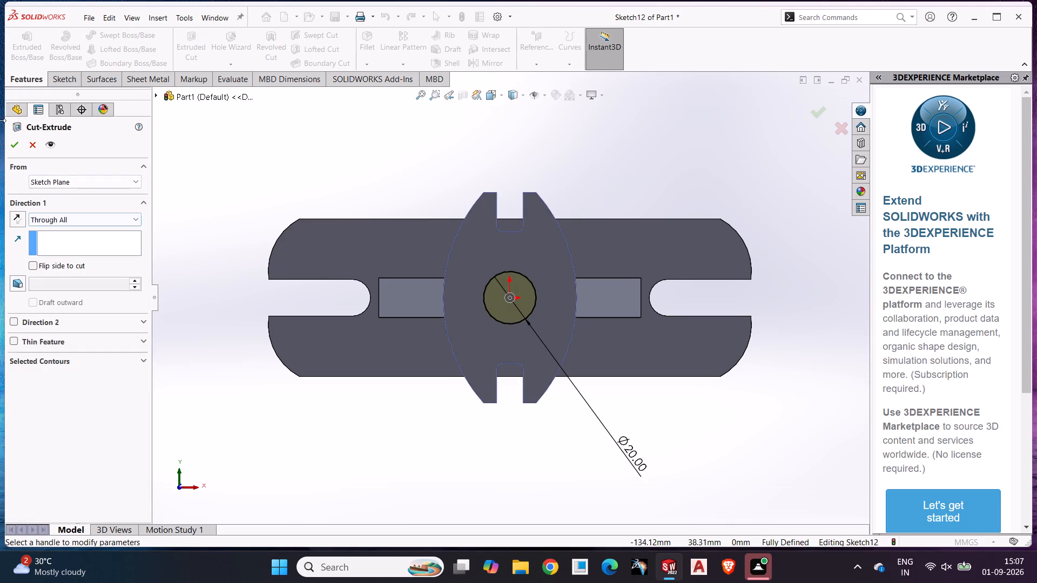
{"action": "left_click", "coordinate": [21, 141]}
{"action": "left_click", "coordinate": [223, 160]}
Examine the new central bore and the bracket from the front, the side and oblique angles.
{"action": "middle_click_drag", "start_coordinate": [239, 173], "coordinate": [345, 236]}
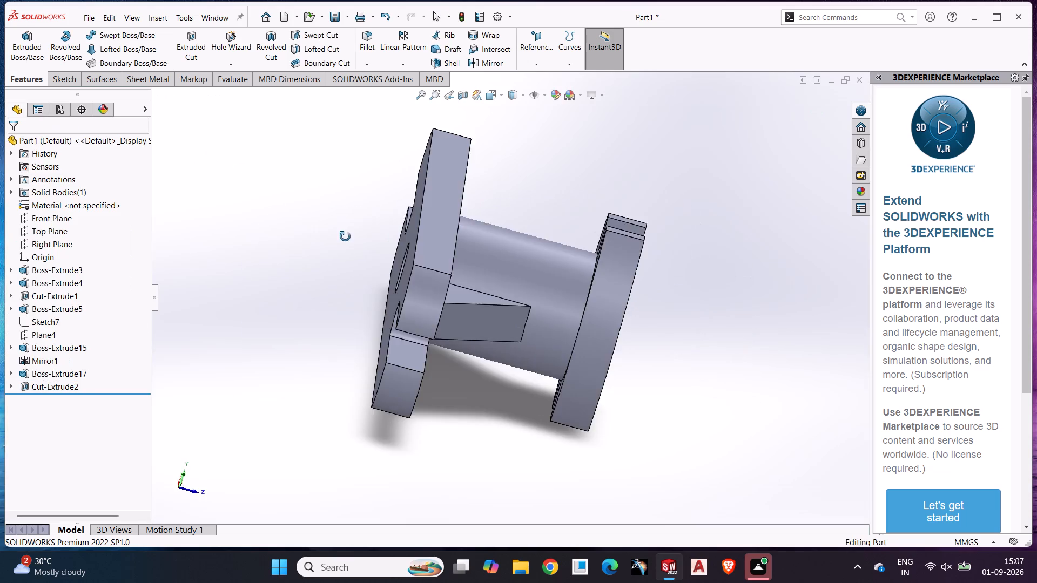
{"action": "middle_click_drag", "start_coordinate": [345, 236], "coordinate": [241, 196]}
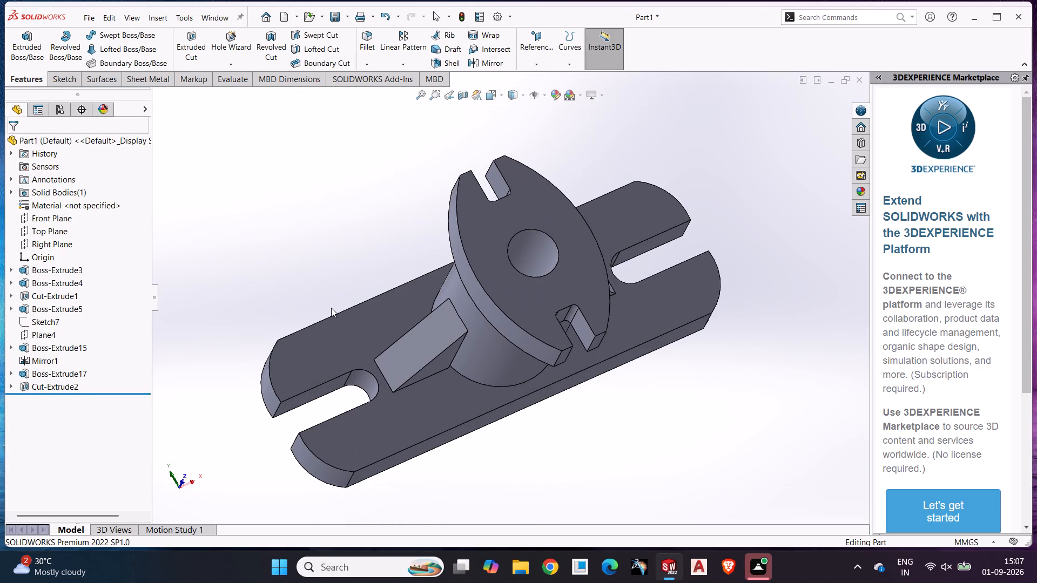
{"action": "key", "text": "ctrl+1"}
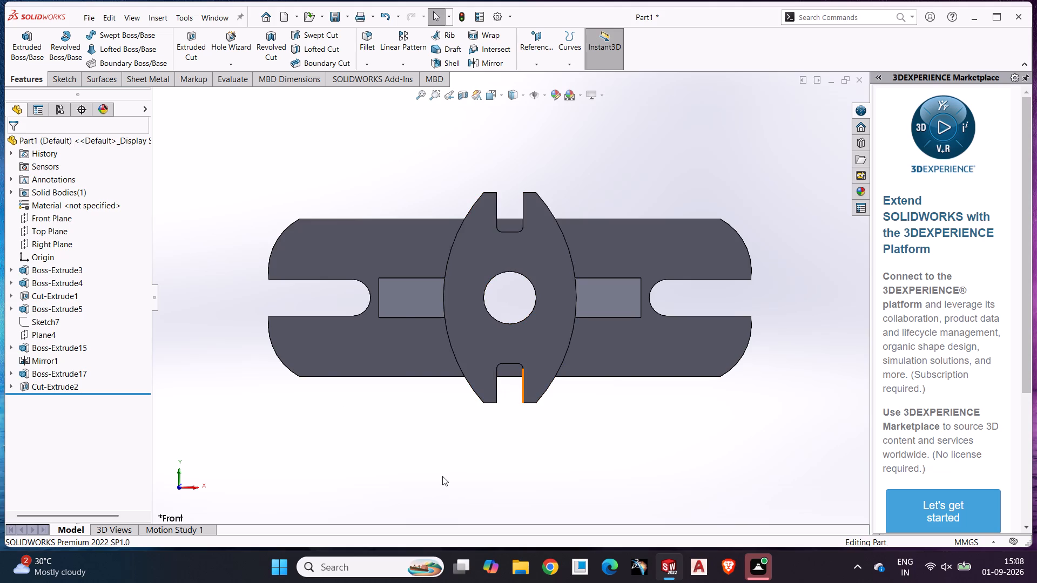
{"action": "middle_click_drag", "start_coordinate": [442, 476], "coordinate": [538, 228]}
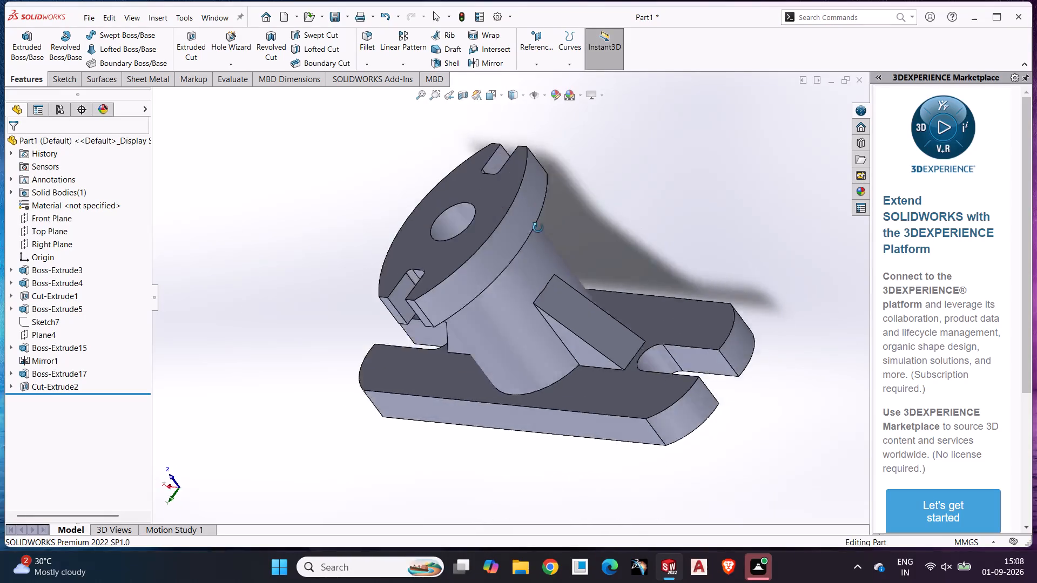
{"action": "middle_click_drag", "start_coordinate": [538, 228], "coordinate": [529, 222]}
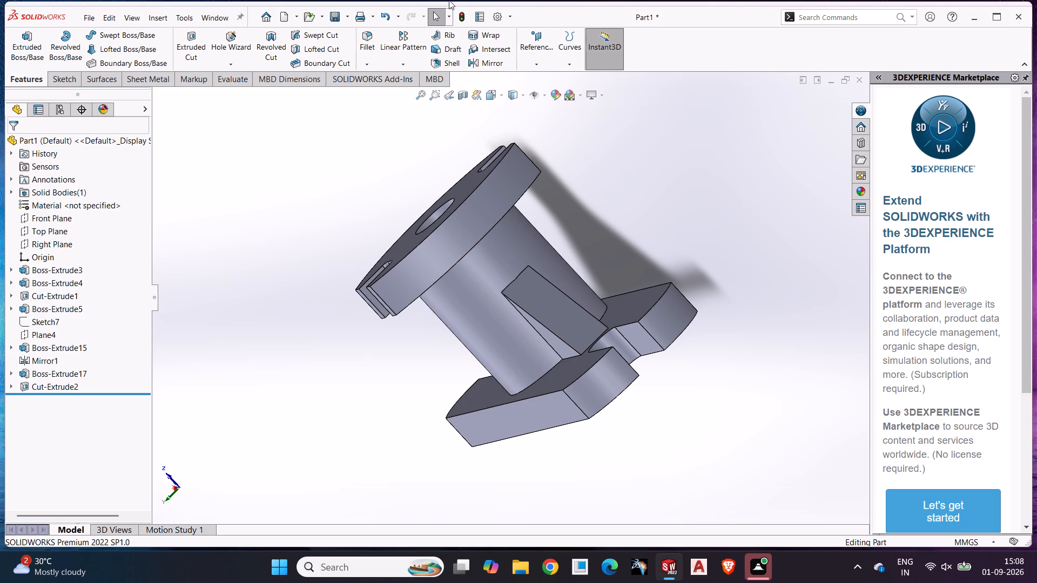
{"action": "middle_click_drag", "start_coordinate": [690, 268], "coordinate": [773, 386]}
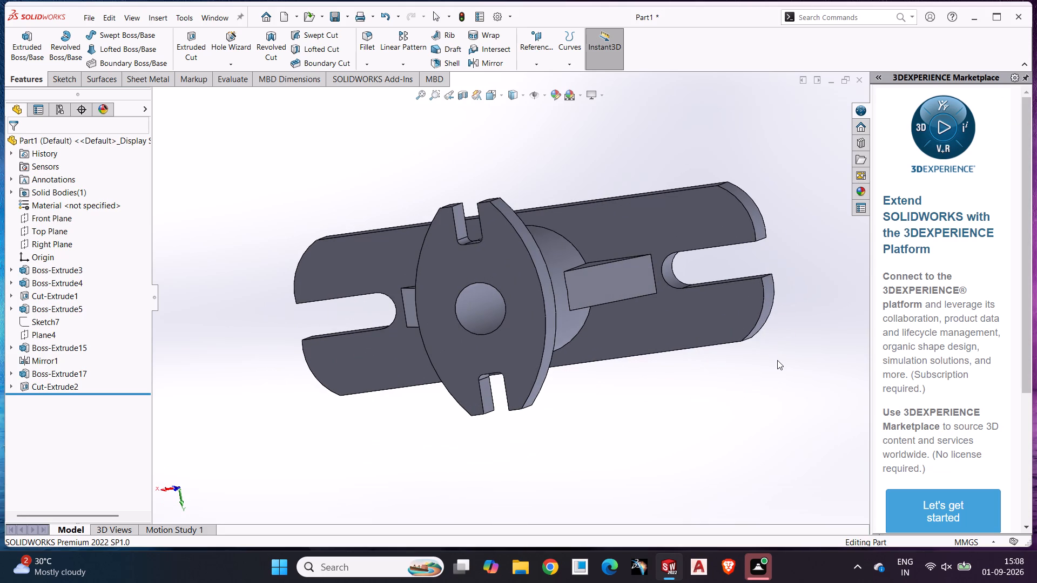
Check the bracket's front view with hidden lines visible, and restore the shaded display with edges.
{"action": "key", "text": "ctrl+1"}
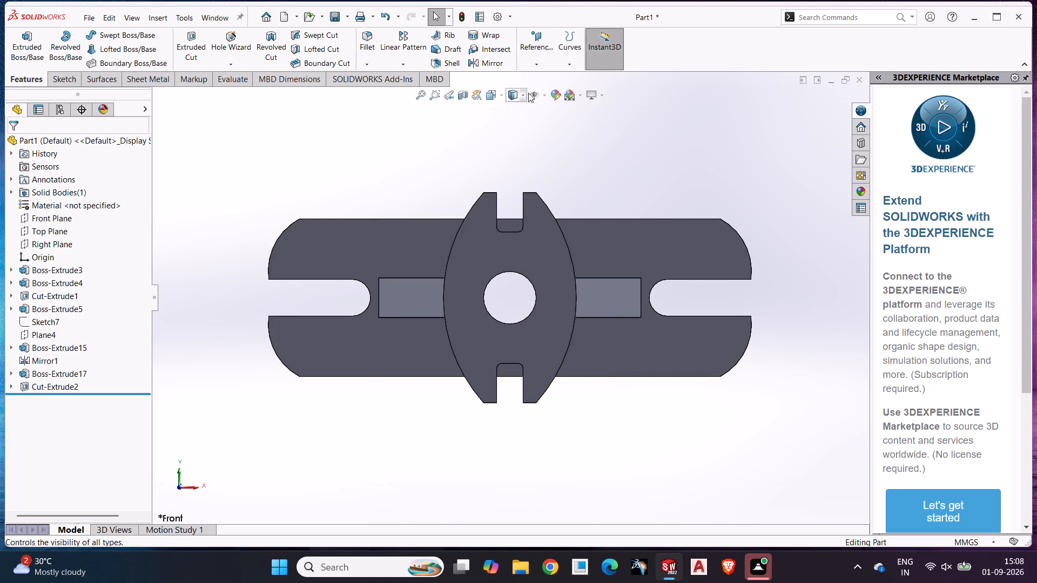
{"action": "left_click", "coordinate": [526, 93]}
{"action": "left_click", "coordinate": [510, 155]}
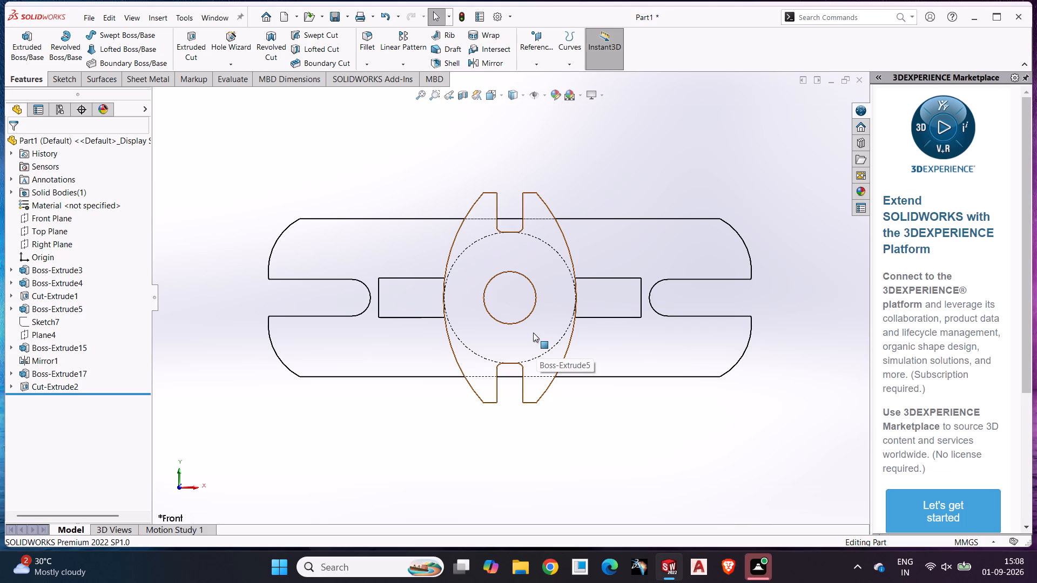
{"action": "left_click", "coordinate": [523, 94]}
{"action": "left_click", "coordinate": [508, 113]}
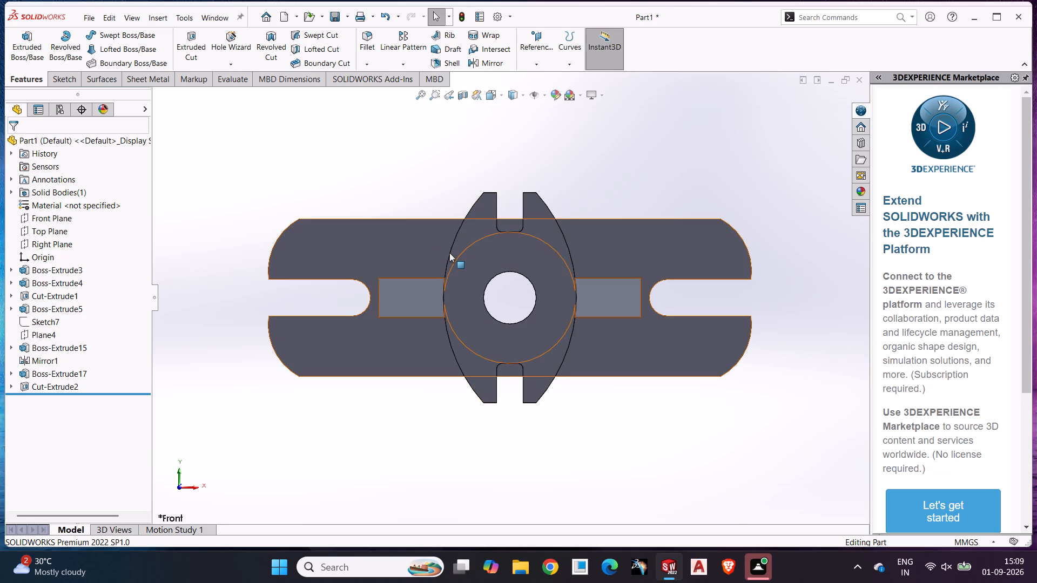
Inspect the bore, flange notches, ribs and slotted plate from all around, including the plate's underside.
{"action": "middle_click_drag", "start_coordinate": [449, 253], "coordinate": [441, 174]}
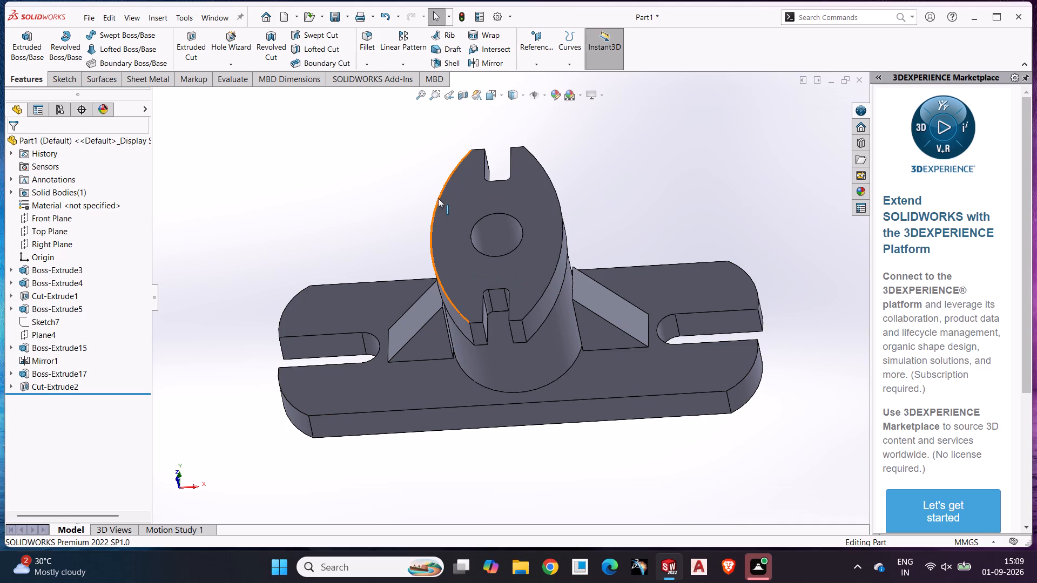
{"action": "middle_click_drag", "start_coordinate": [412, 207], "coordinate": [559, 296]}
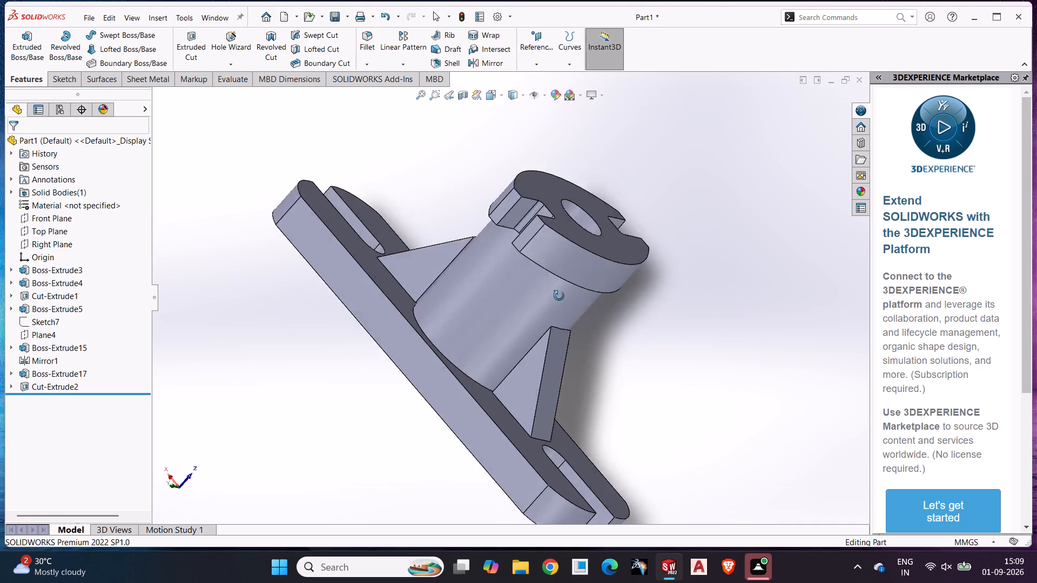
{"action": "middle_click_drag", "start_coordinate": [559, 296], "coordinate": [458, 301]}
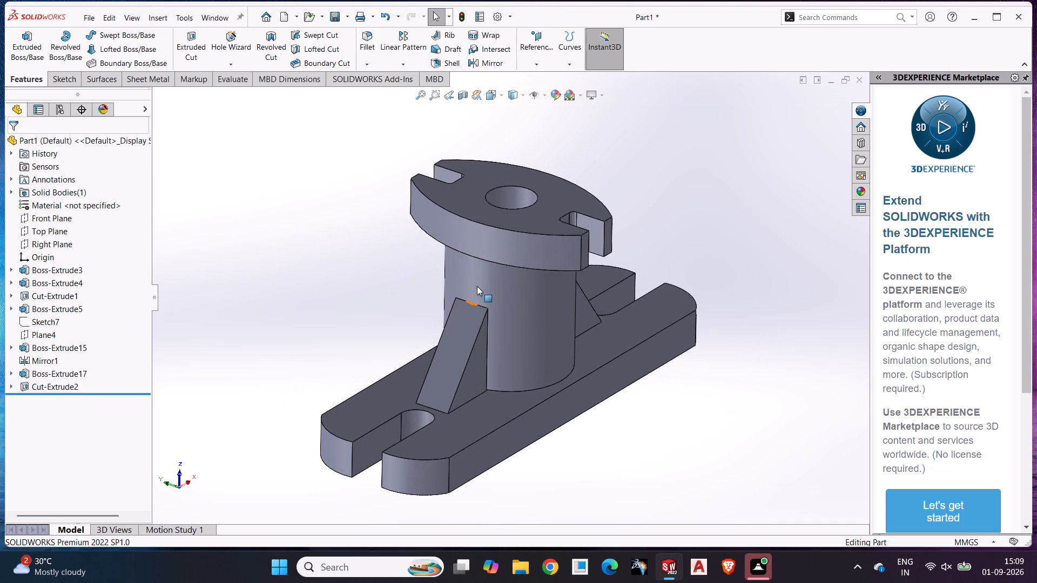
{"action": "middle_click_drag", "start_coordinate": [435, 326], "coordinate": [421, 382]}
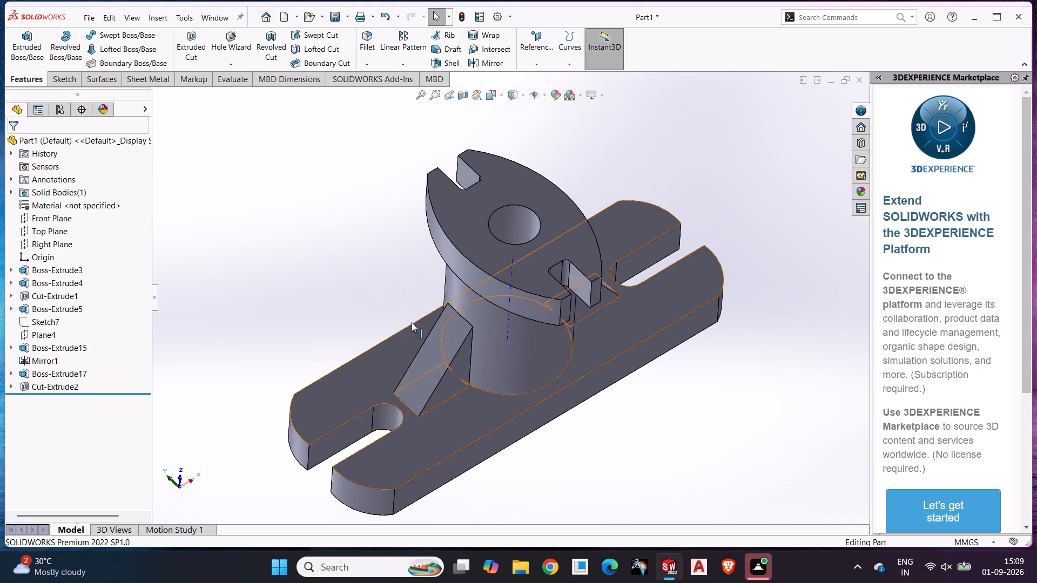
{"action": "middle_click_drag", "start_coordinate": [396, 300], "coordinate": [466, 352]}
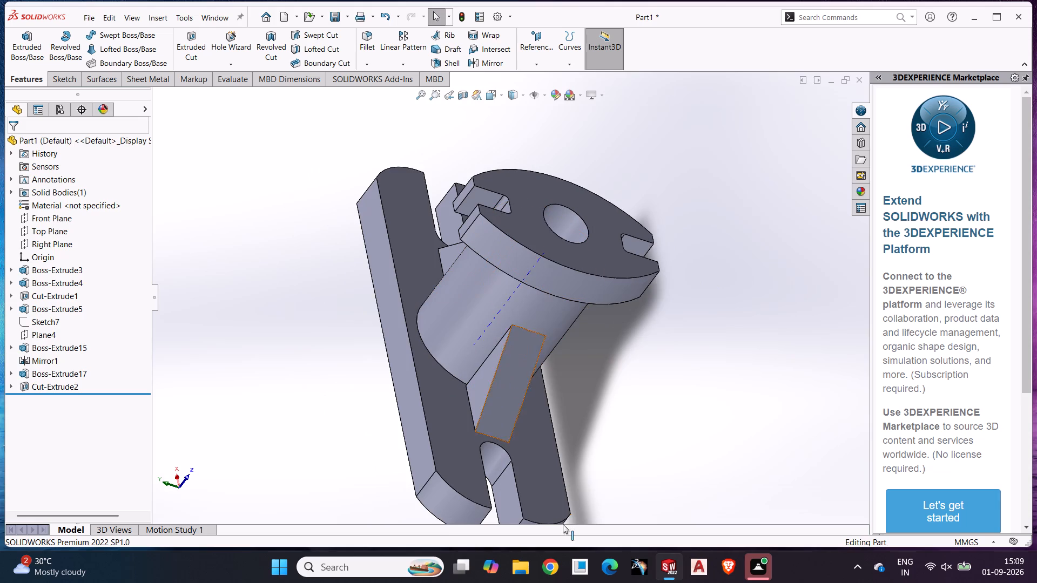
{"action": "scroll", "coordinate": [502, 354], "scroll_direction": "down", "scroll_amount": 1}
{"action": "middle_click_drag", "start_coordinate": [705, 364], "coordinate": [635, 340]}
{"action": "scroll", "coordinate": [647, 338], "scroll_direction": "up", "scroll_amount": 2}
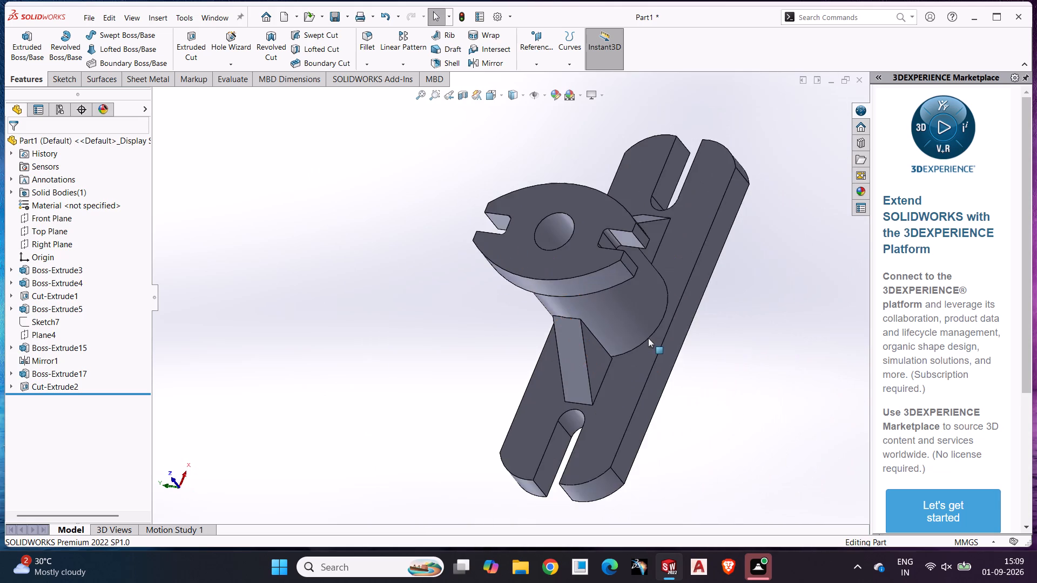
{"action": "middle_click_drag", "start_coordinate": [648, 338], "coordinate": [649, 412]}
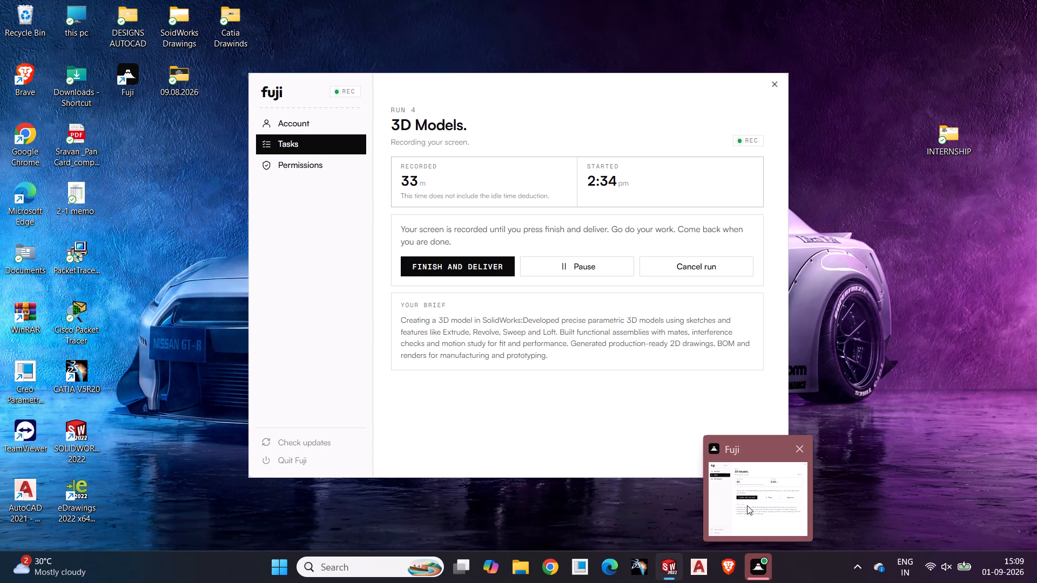
{"action": "middle_click_drag", "start_coordinate": [531, 404], "coordinate": [492, 282]}
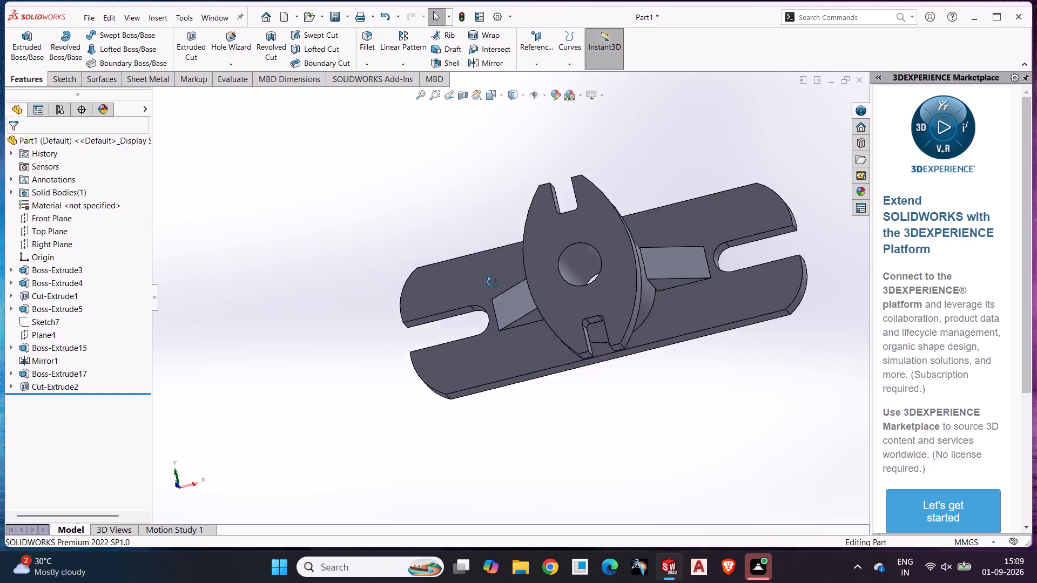
{"action": "middle_click_drag", "start_coordinate": [492, 282], "coordinate": [504, 235]}
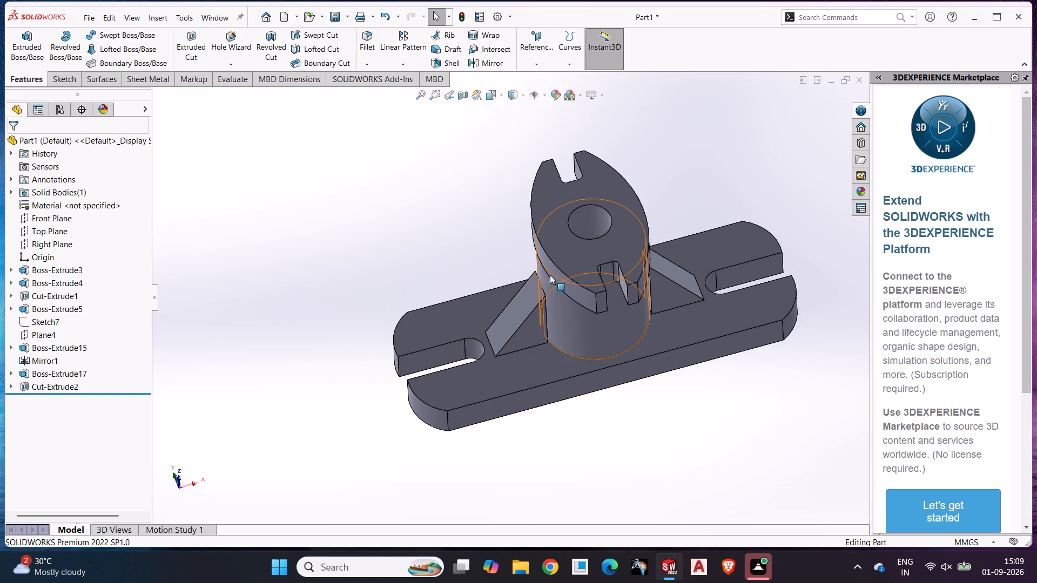
{"action": "scroll", "coordinate": [592, 350], "scroll_direction": "down", "scroll_amount": 2}
{"action": "middle_click_drag", "start_coordinate": [592, 350], "coordinate": [628, 429]}
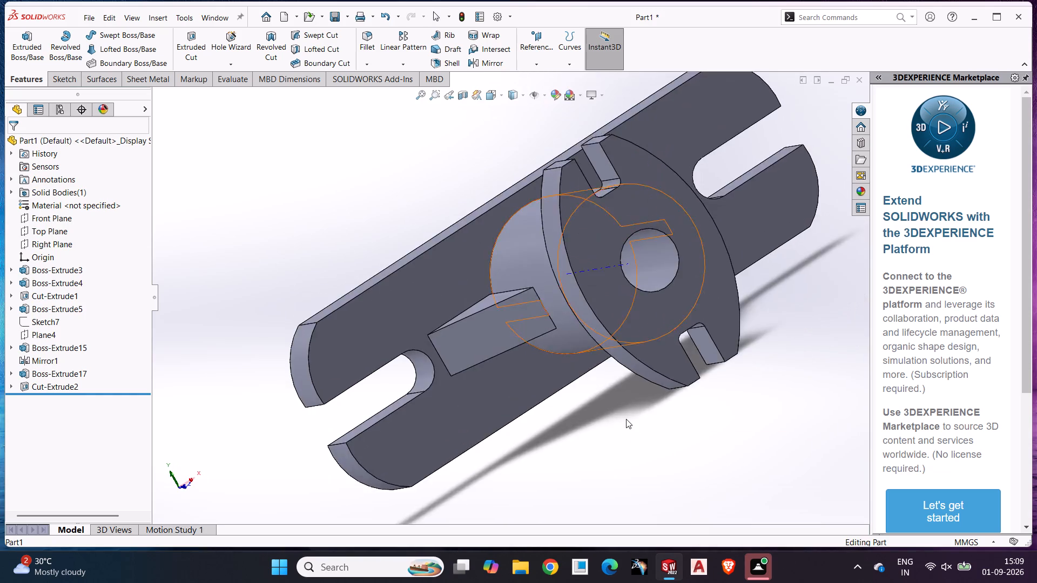
{"action": "scroll", "coordinate": [625, 417], "scroll_direction": "up", "scroll_amount": 2}
{"action": "middle_click_drag", "start_coordinate": [624, 411], "coordinate": [630, 431]}
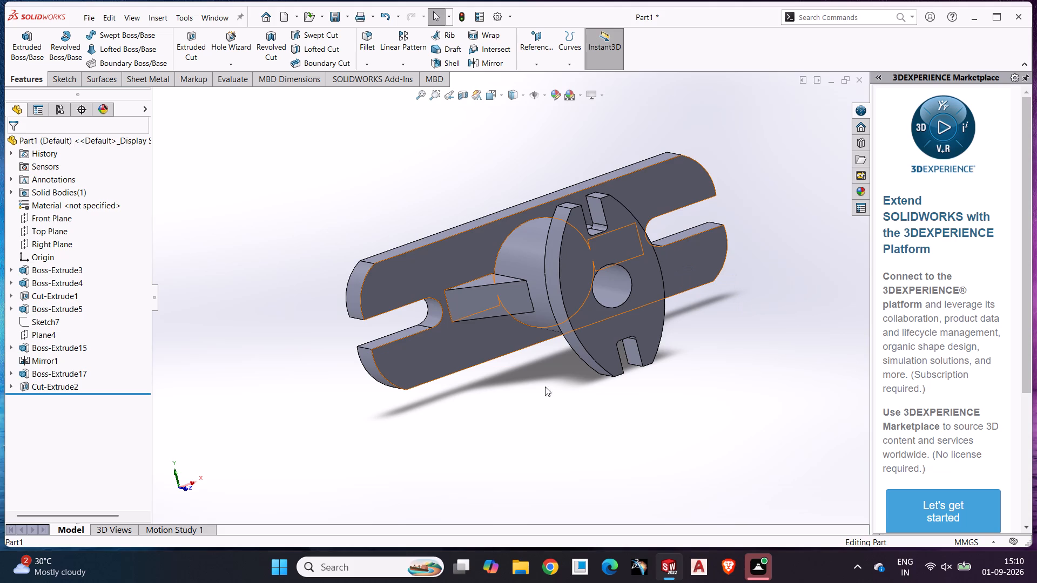
{"action": "middle_click_drag", "start_coordinate": [778, 428], "coordinate": [836, 230]}
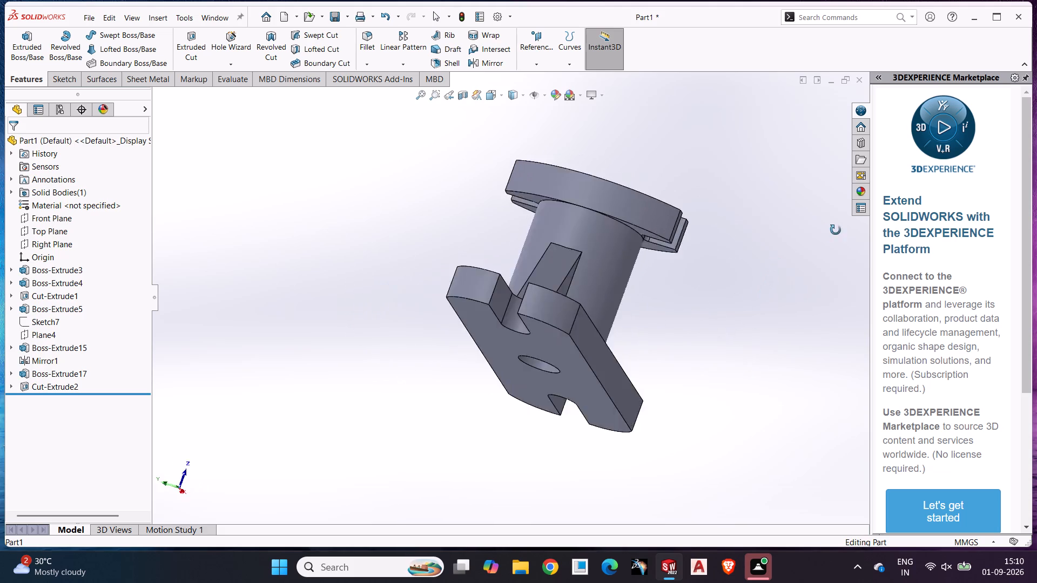
{"action": "middle_click_drag", "start_coordinate": [836, 230], "coordinate": [628, 391]}
Sketch a circle about 38 mm in diameter on the notched flange's outer face, centred on the origin.
{"action": "left_click", "coordinate": [568, 249]}
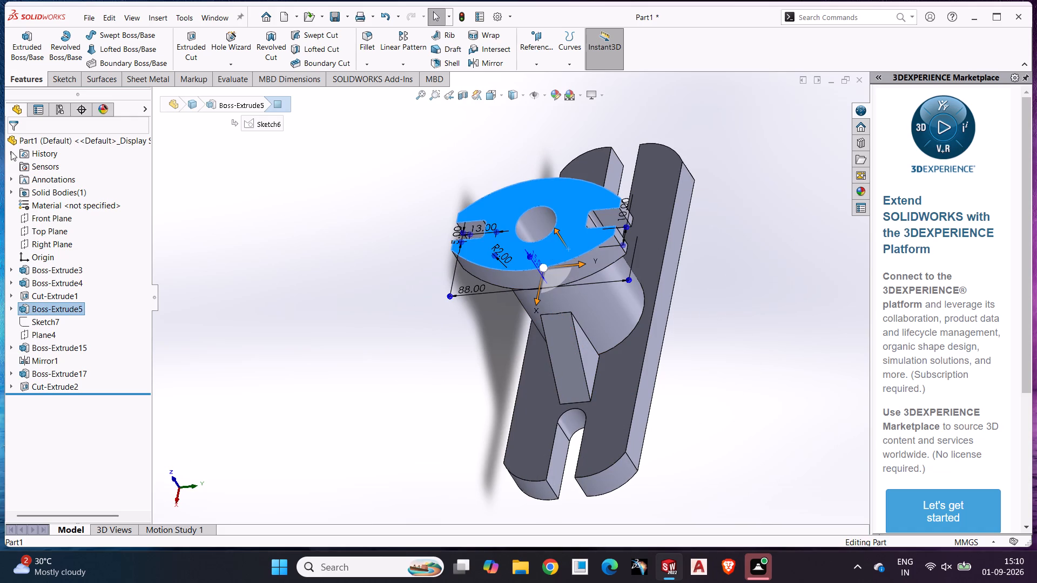
{"action": "left_click", "coordinate": [69, 78]}
{"action": "left_click", "coordinate": [31, 49]}
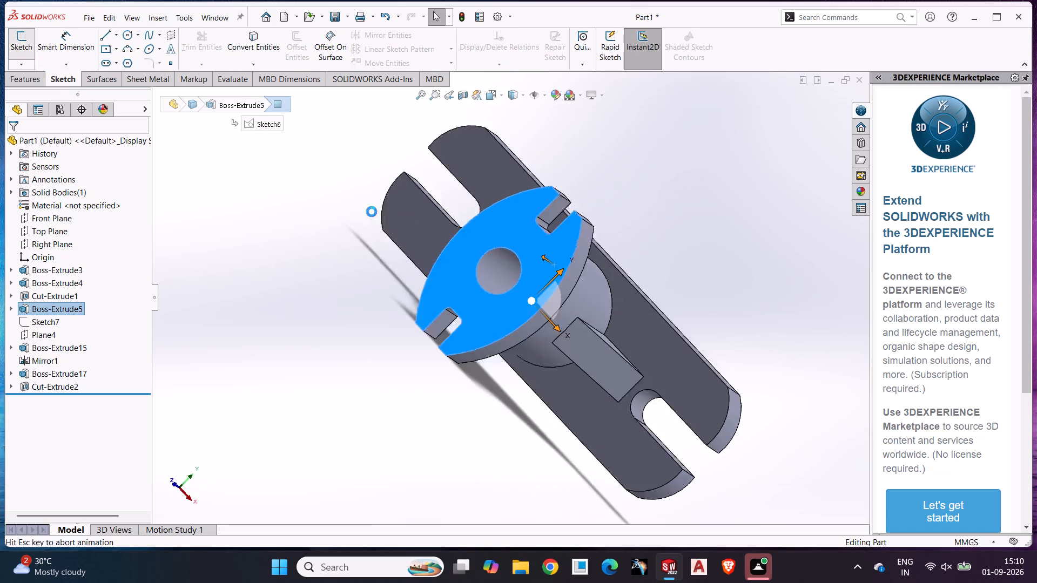
{"action": "left_click", "coordinate": [379, 178]}
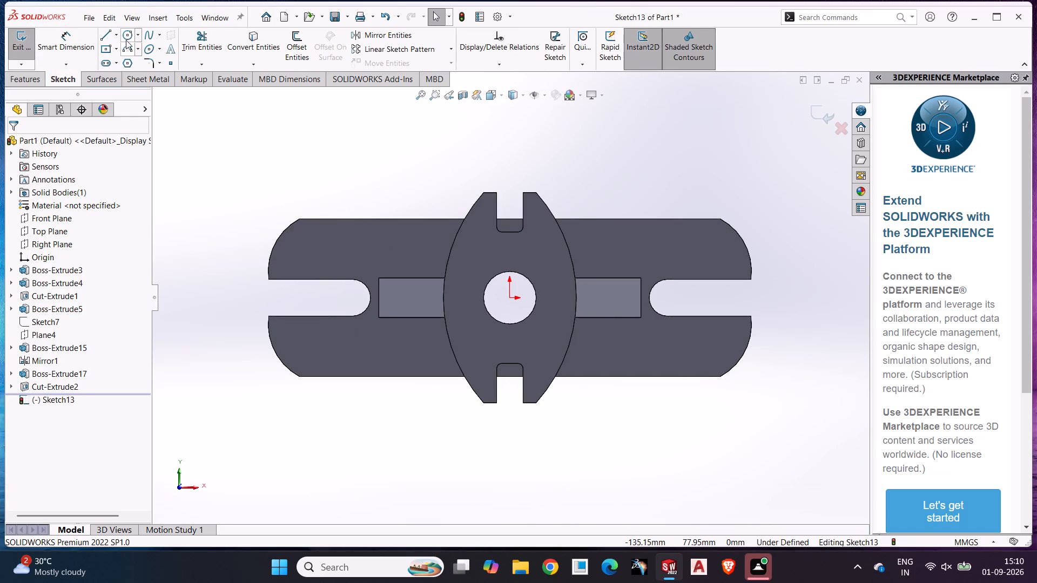
{"action": "left_click", "coordinate": [126, 33]}
{"action": "left_click", "coordinate": [510, 301]}
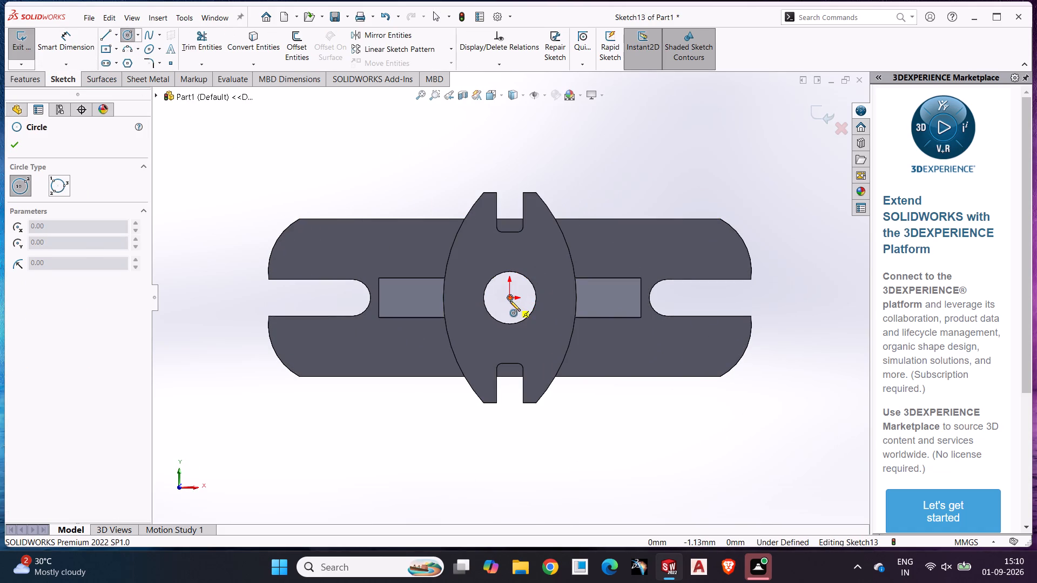
{"action": "left_click", "coordinate": [547, 330]}
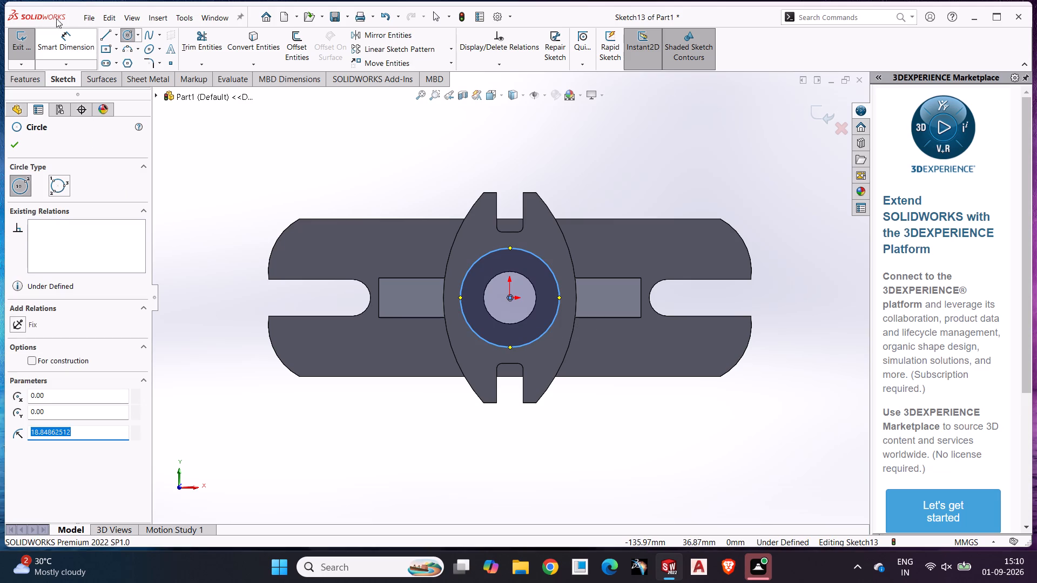
Dimension the new circle's diameter at 30 mm.
{"action": "left_click", "coordinate": [62, 43]}
{"action": "left_click", "coordinate": [545, 335]}
{"action": "left_click", "coordinate": [742, 453]}
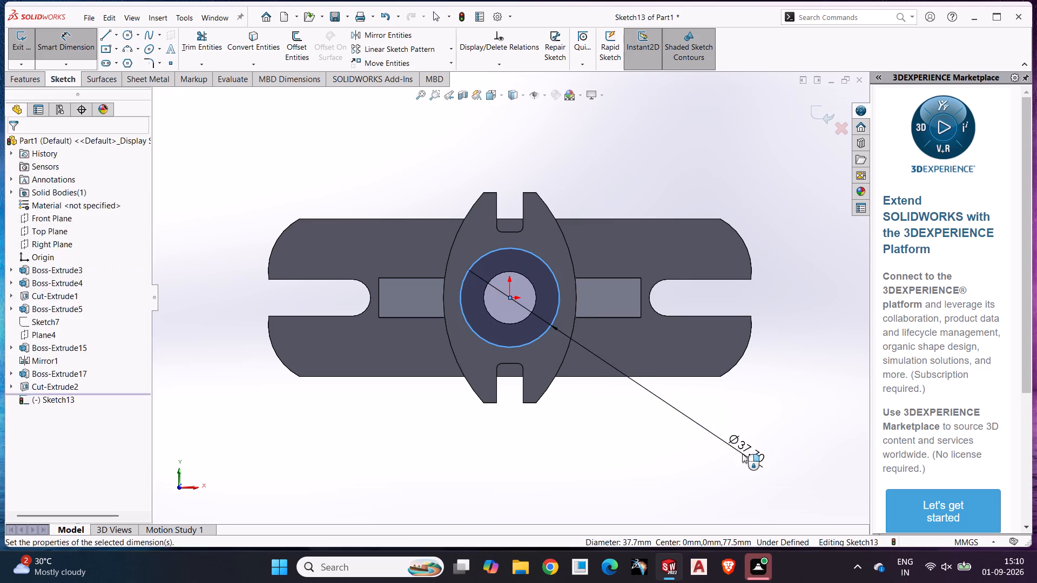
{"action": "type", "text": "35"}
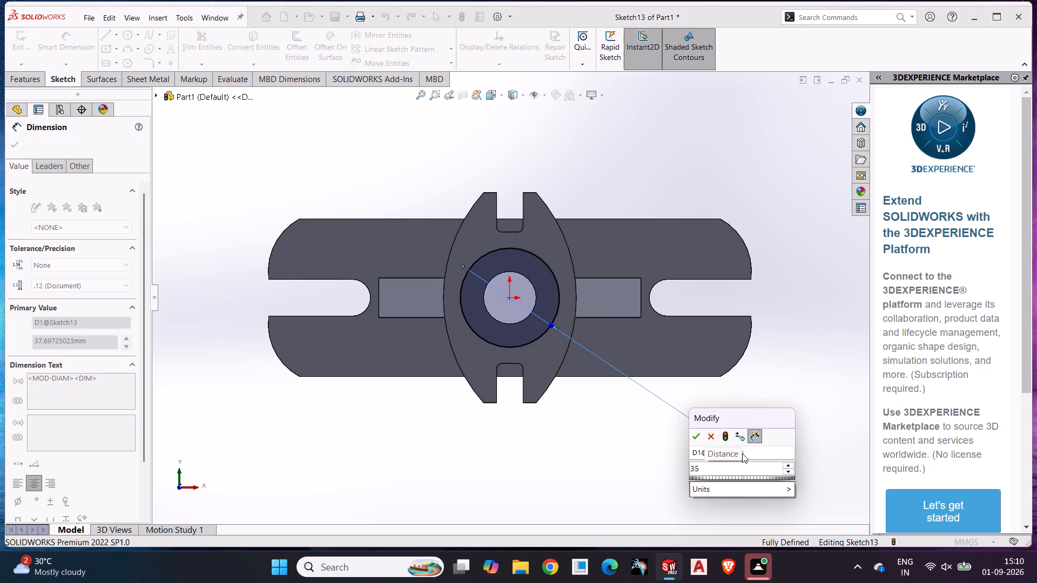
{"action": "key", "text": "BackSpace"}
{"action": "key", "text": "0"}
{"action": "key", "text": "Return"}
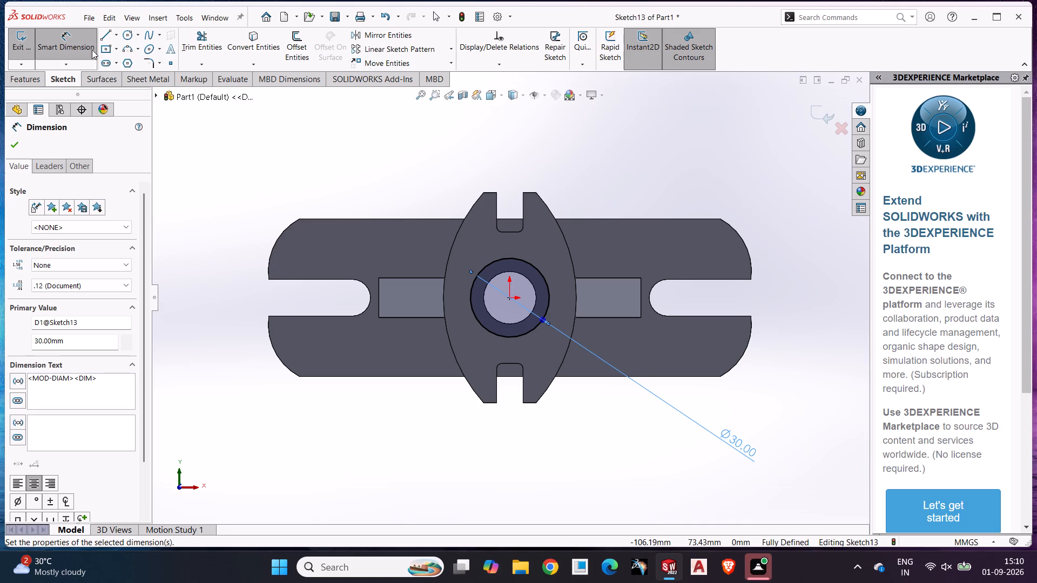
Extrude-cut the 30 mm circle Blind to a depth of 45 mm from the flange face into the boss.
{"action": "left_click", "coordinate": [29, 84]}
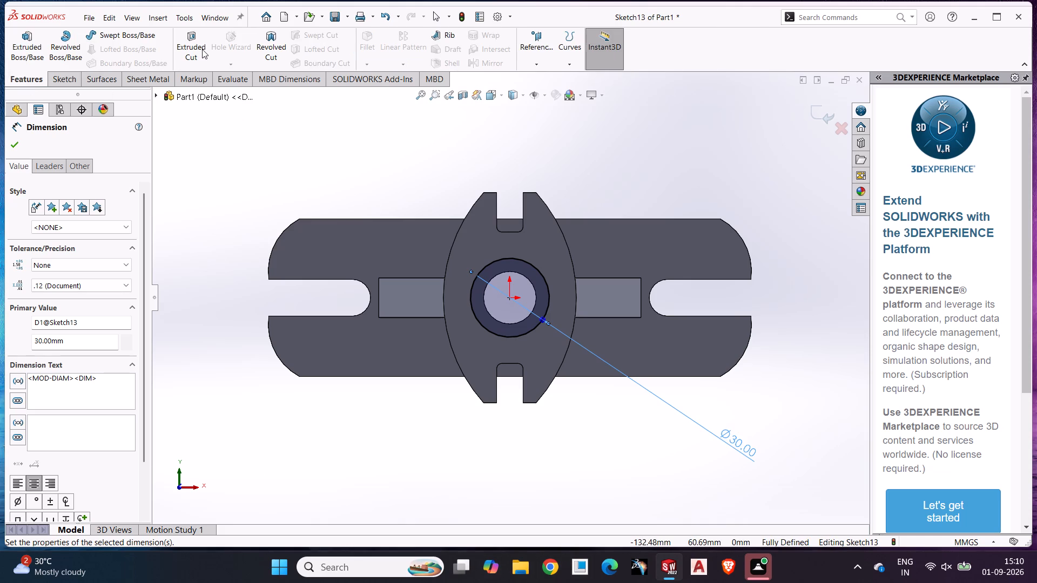
{"action": "left_click", "coordinate": [202, 49]}
{"action": "left_click", "coordinate": [98, 222]}
{"action": "left_click", "coordinate": [88, 233]}
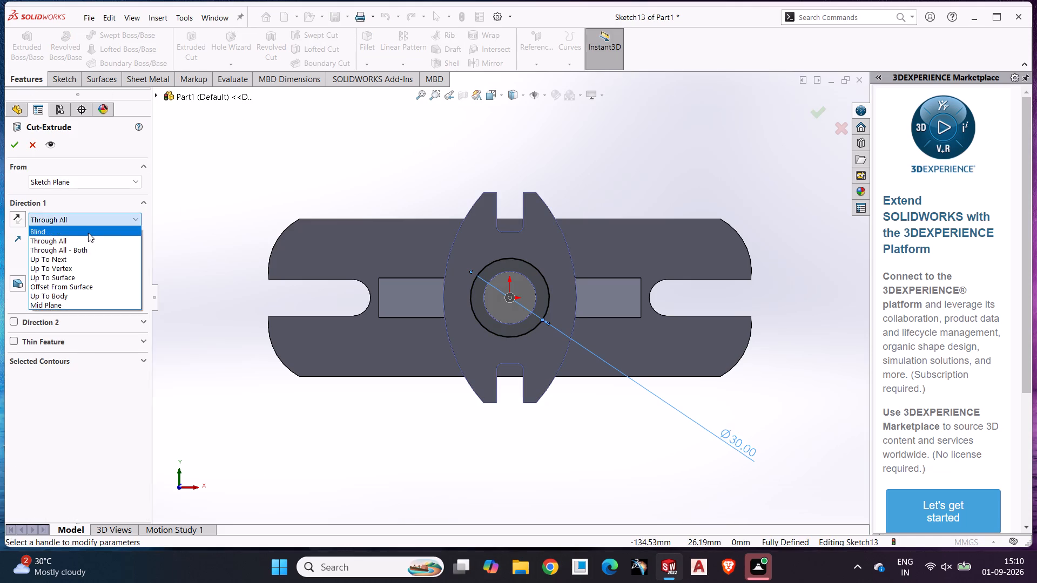
{"action": "type", "text": "35"}
{"action": "key", "text": "Return"}
{"action": "scroll", "coordinate": [90, 264], "scroll_direction": "up", "scroll_amount": 1}
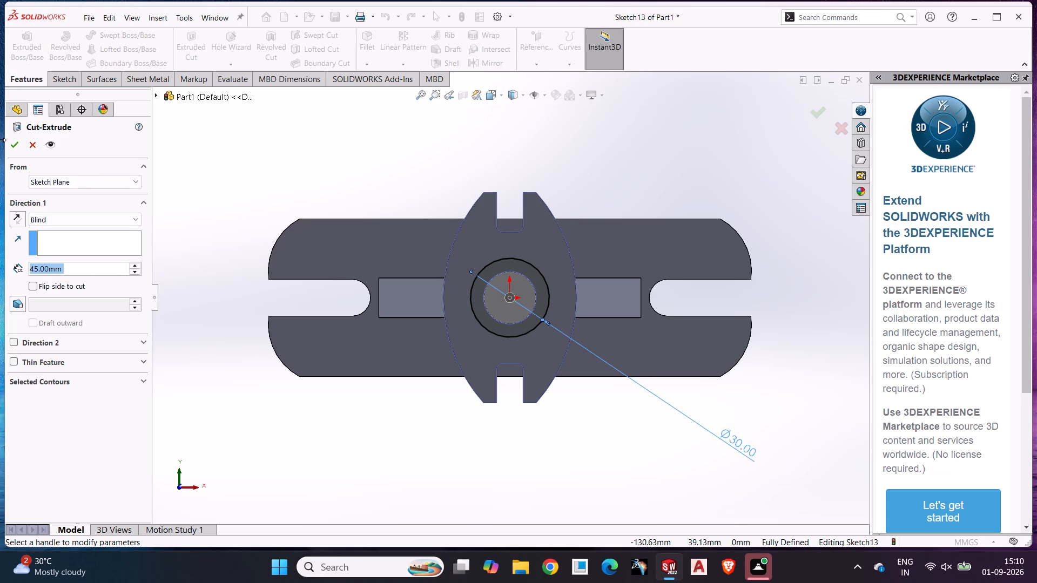
{"action": "middle_click_drag", "start_coordinate": [315, 246], "coordinate": [390, 289]}
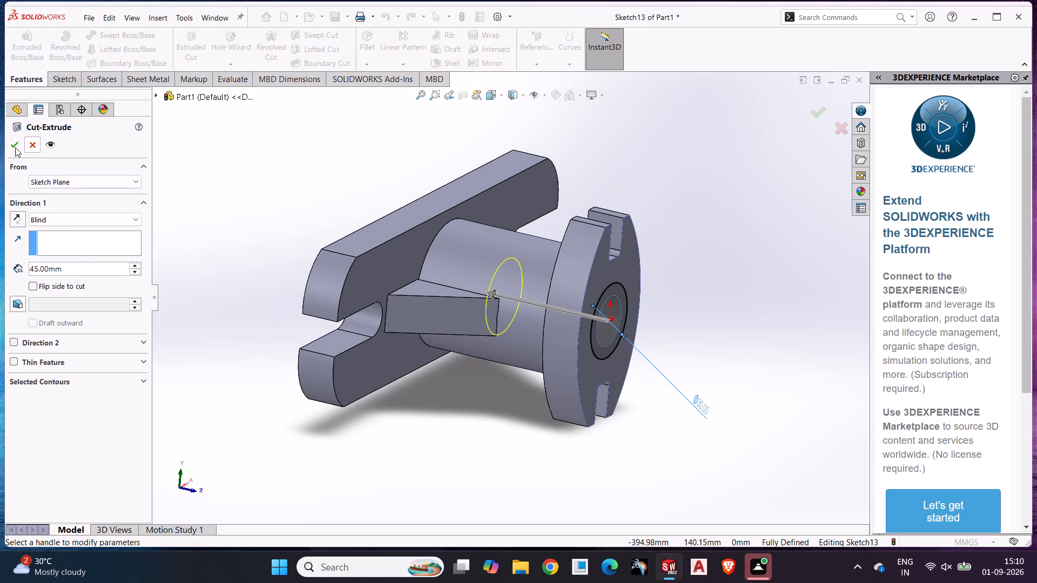
{"action": "left_click", "coordinate": [15, 147]}
{"action": "left_click", "coordinate": [255, 188]}
Examine the new counterbore and the whole bracket from the flange side, the plate's underside and oblique angles.
{"action": "middle_click_drag", "start_coordinate": [255, 192], "coordinate": [200, 158]}
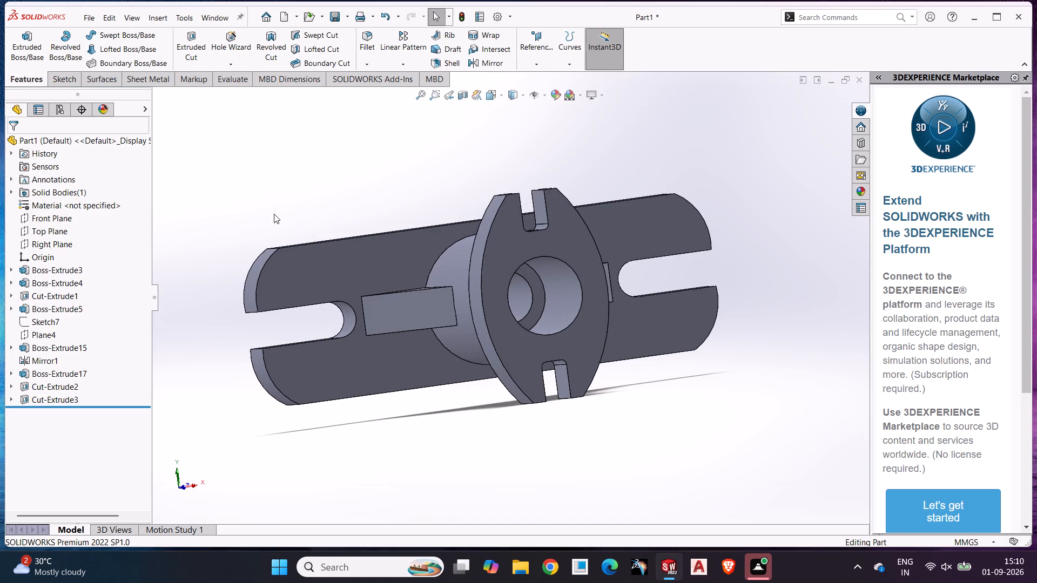
{"action": "middle_click_drag", "start_coordinate": [274, 211], "coordinate": [246, 191]}
{"action": "scroll", "coordinate": [245, 192], "scroll_direction": "down", "scroll_amount": 2}
{"action": "scroll", "coordinate": [268, 214], "scroll_direction": "up", "scroll_amount": 2}
{"action": "middle_click", "coordinate": [268, 214]}
{"action": "scroll", "coordinate": [457, 302], "scroll_direction": "up", "scroll_amount": 1}
{"action": "middle_click_drag", "start_coordinate": [457, 302], "coordinate": [614, 214]}
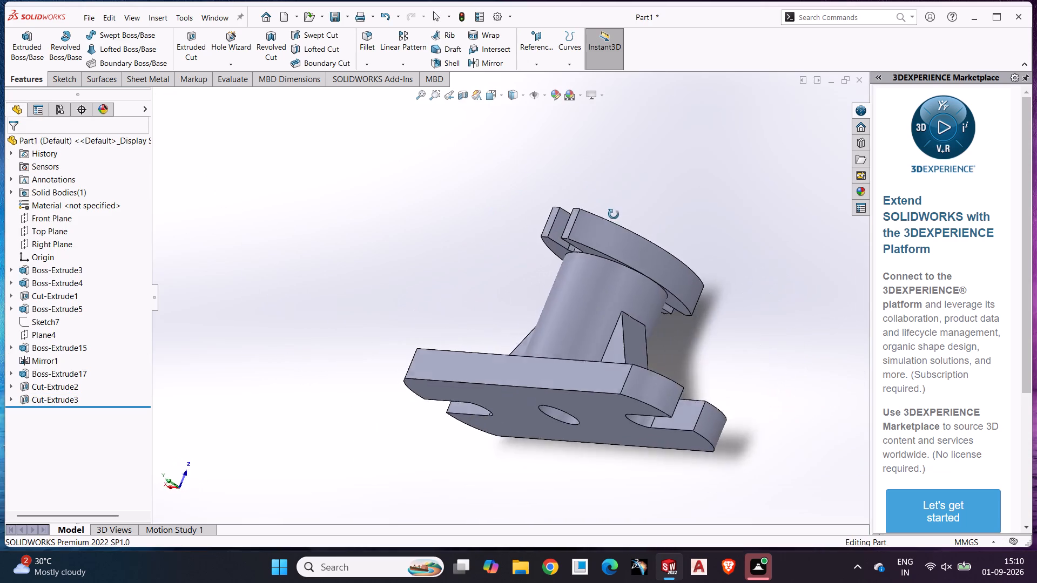
{"action": "middle_click_drag", "start_coordinate": [614, 214], "coordinate": [486, 375]}
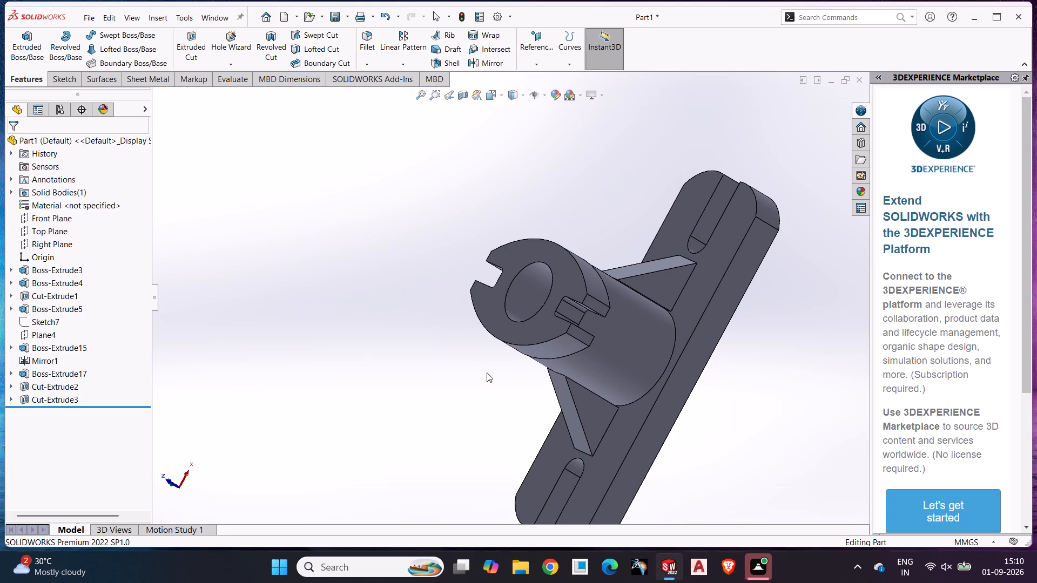
Inspect the stepped bore and the flange notches up close from several angles.
{"action": "scroll", "coordinate": [489, 382], "scroll_direction": "down", "scroll_amount": 1}
{"action": "middle_click_drag", "start_coordinate": [477, 306], "coordinate": [564, 348]}
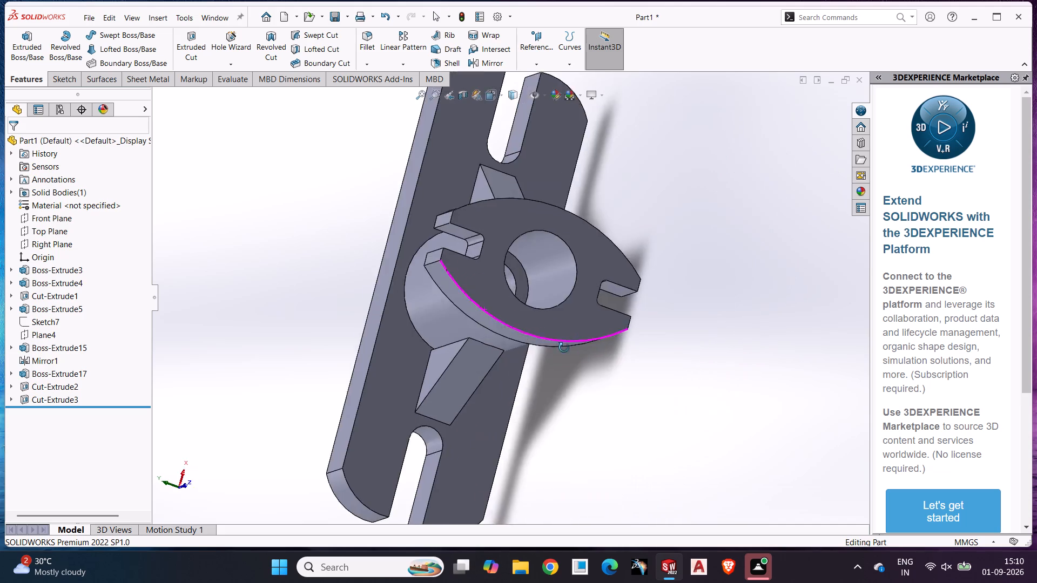
{"action": "middle_click_drag", "start_coordinate": [564, 348], "coordinate": [539, 350]}
{"action": "scroll", "coordinate": [535, 295], "scroll_direction": "down", "scroll_amount": 3}
{"action": "scroll", "coordinate": [534, 295], "scroll_direction": "up", "scroll_amount": 1}
{"action": "middle_click_drag", "start_coordinate": [534, 295], "coordinate": [520, 342]}
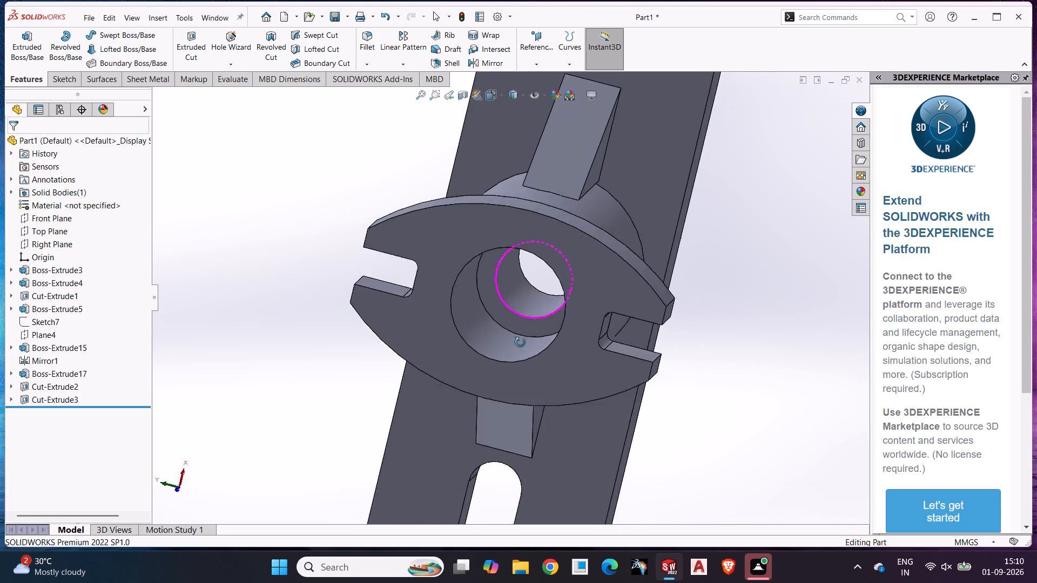
{"action": "middle_click_drag", "start_coordinate": [520, 342], "coordinate": [542, 289]}
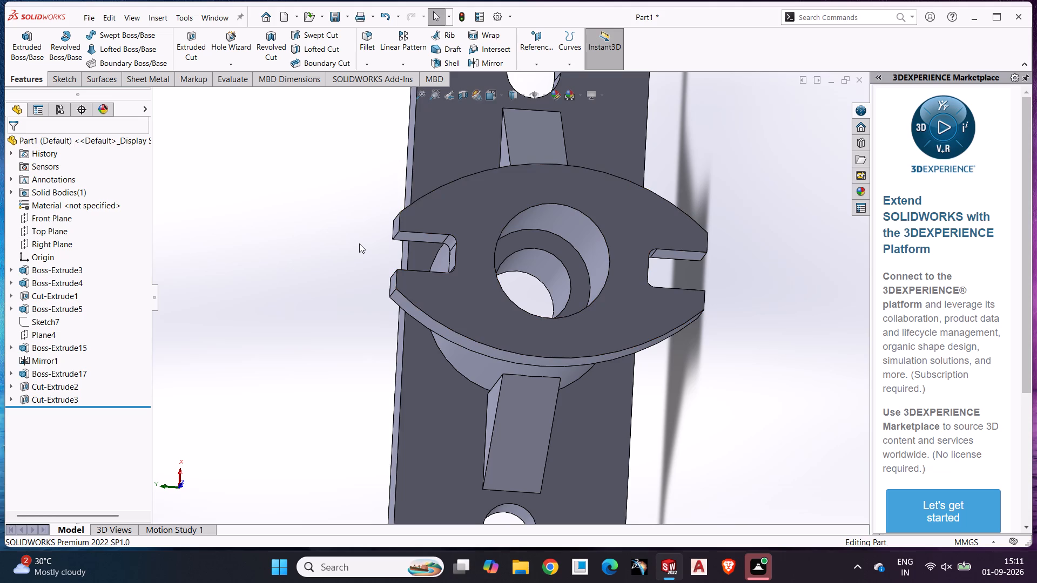
{"action": "scroll", "coordinate": [359, 243], "scroll_direction": "down", "scroll_amount": 1}
{"action": "middle_click_drag", "start_coordinate": [359, 243], "coordinate": [319, 214]}
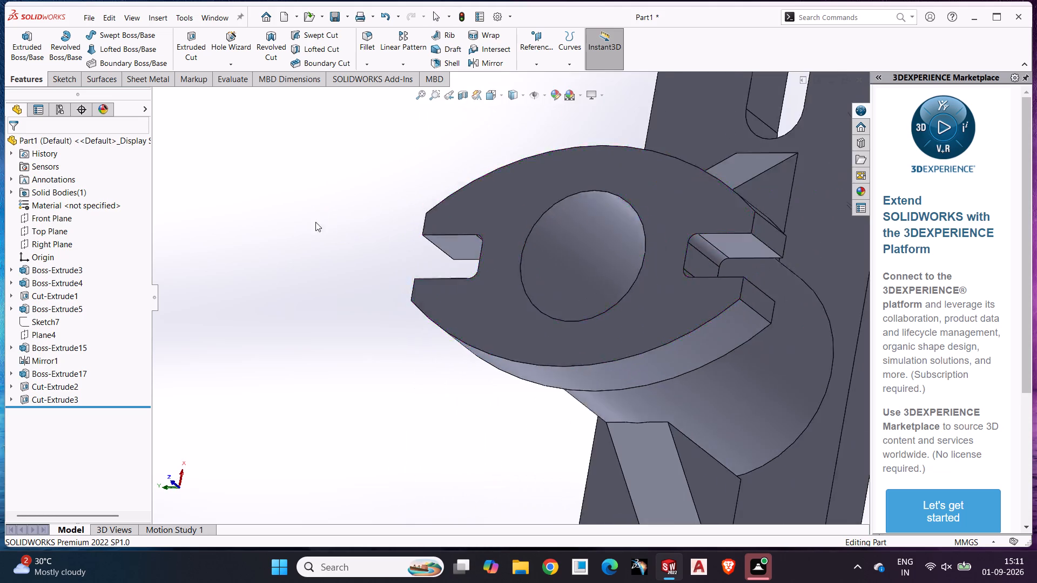
{"action": "scroll", "coordinate": [315, 223], "scroll_direction": "down", "scroll_amount": 1}
{"action": "scroll", "coordinate": [341, 268], "scroll_direction": "up", "scroll_amount": 2}
{"action": "middle_click_drag", "start_coordinate": [356, 280], "coordinate": [353, 333]}
{"action": "middle_click_drag", "start_coordinate": [386, 349], "coordinate": [461, 358]}
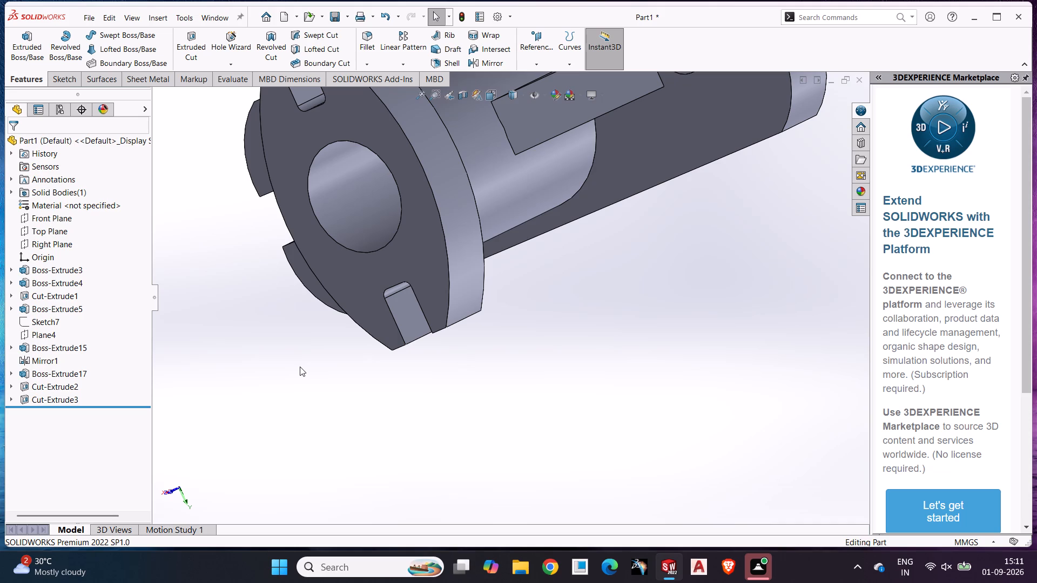
Save the part as "intern p4" in SLDPRT format in the SoidWorks Drawings folder.
{"action": "left_click", "coordinate": [346, 18]}
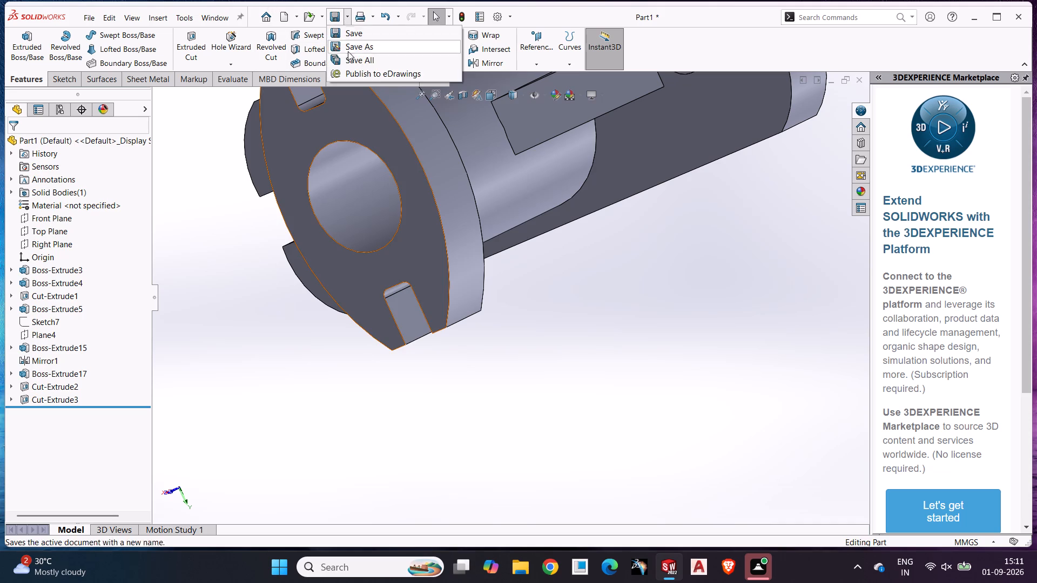
{"action": "left_click", "coordinate": [353, 42]}
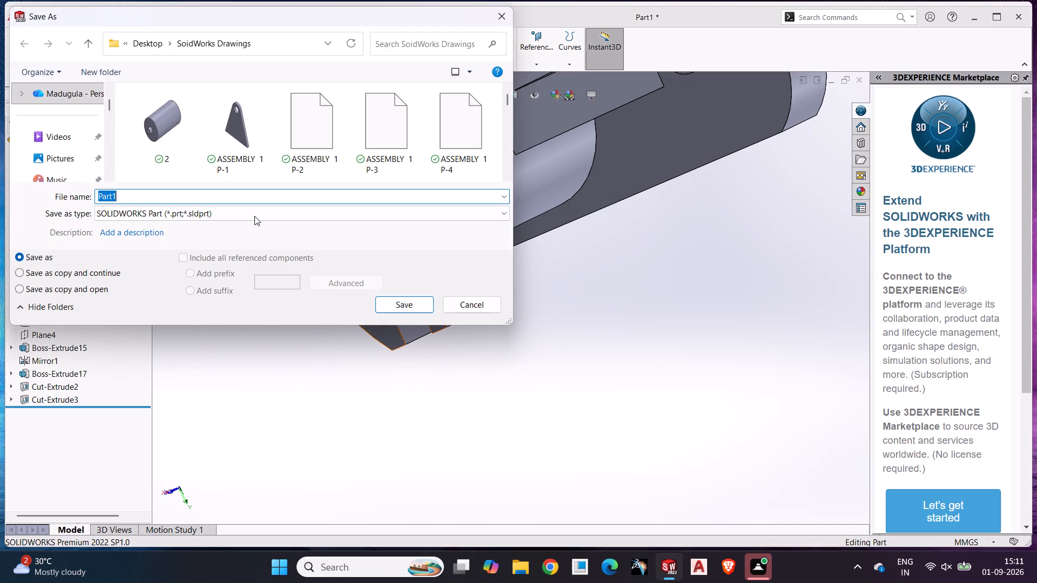
{"action": "type", "text": "inter"}
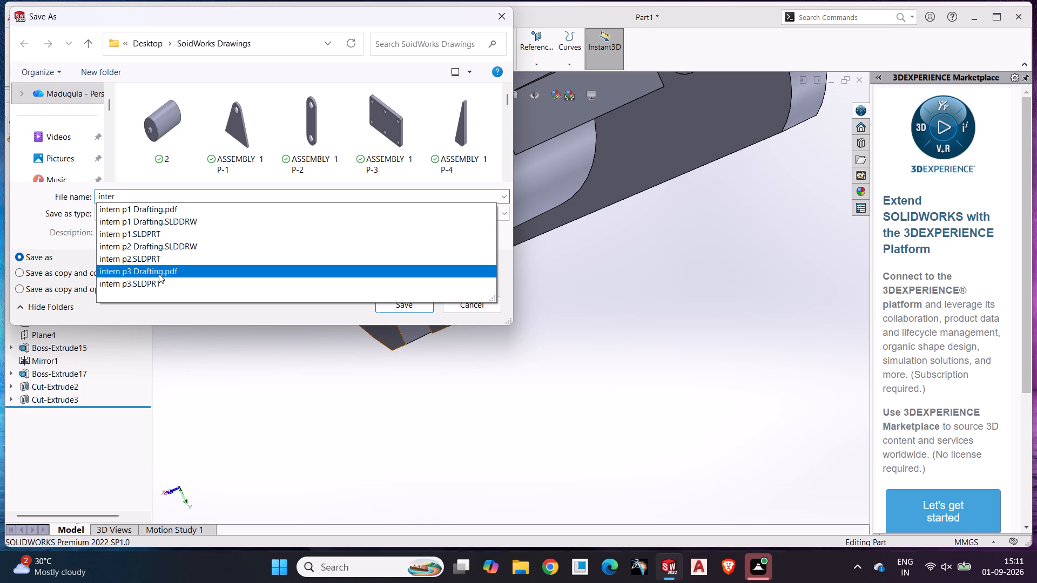
{"action": "left_click", "coordinate": [143, 284]}
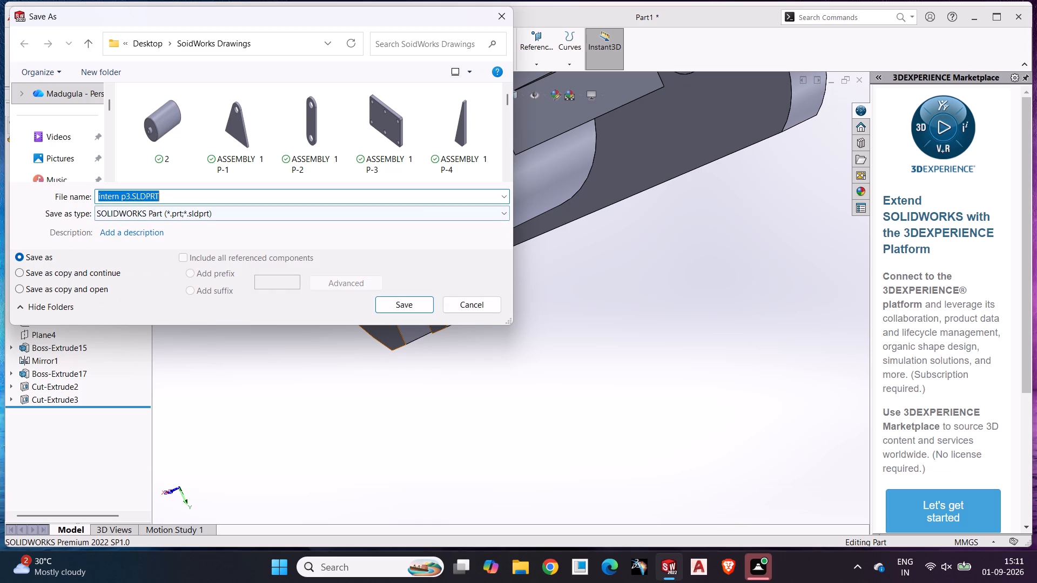
{"action": "left_click_drag", "start_coordinate": [130, 192], "coordinate": [129, 196]}
{"action": "key", "text": "BackSpace"}
{"action": "key", "text": "4"}
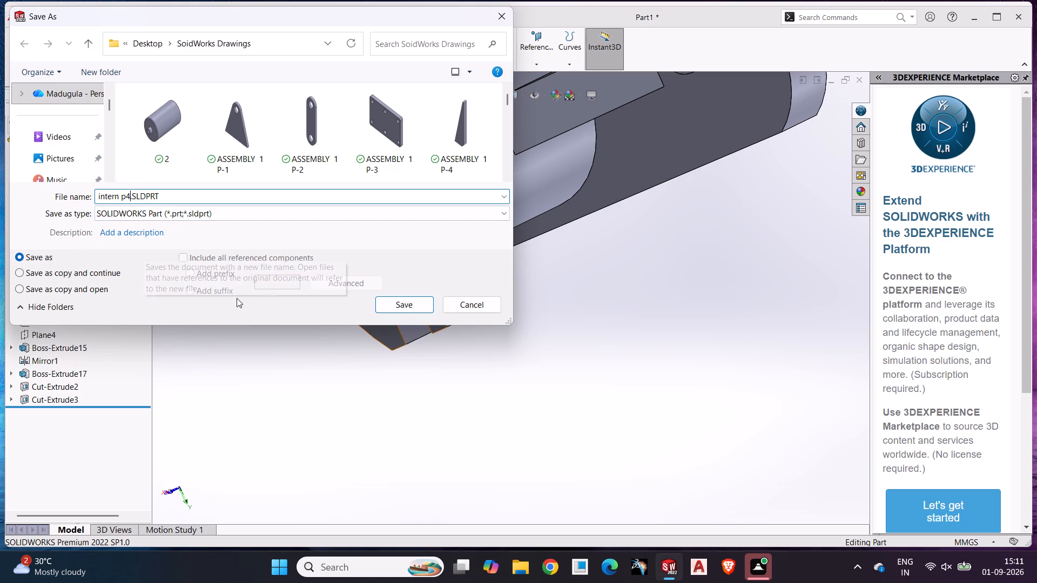
{"action": "left_click", "coordinate": [402, 306]}
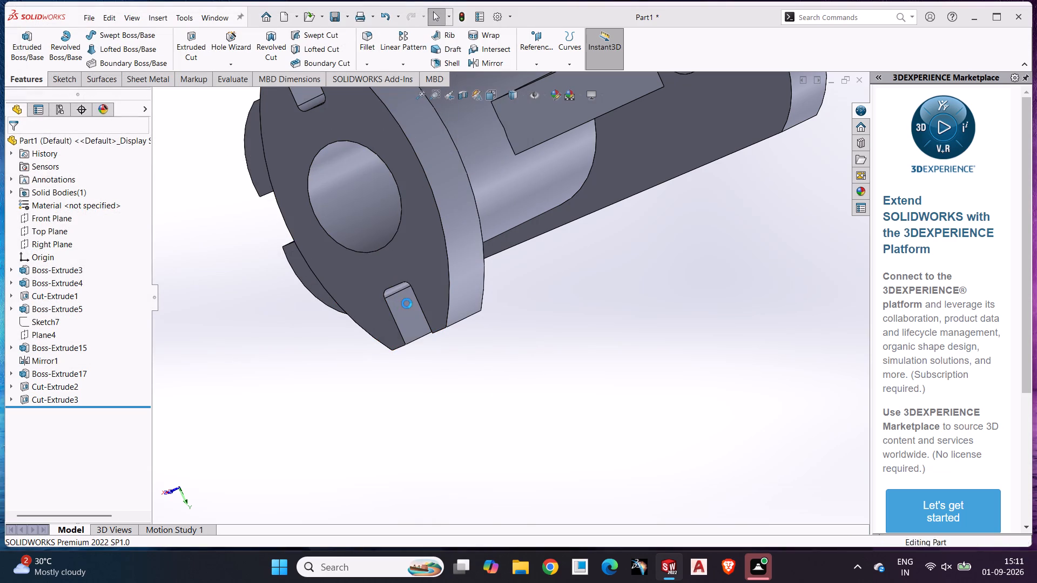
Inspect the finished bracket's stepped bore, flange, ribs and slotted plate from the flange, the side and oblique angles.
{"action": "middle_click_drag", "start_coordinate": [407, 305], "coordinate": [481, 301]}
{"action": "scroll", "coordinate": [446, 293], "scroll_direction": "up", "scroll_amount": 2}
{"action": "middle_click_drag", "start_coordinate": [444, 290], "coordinate": [425, 196]}
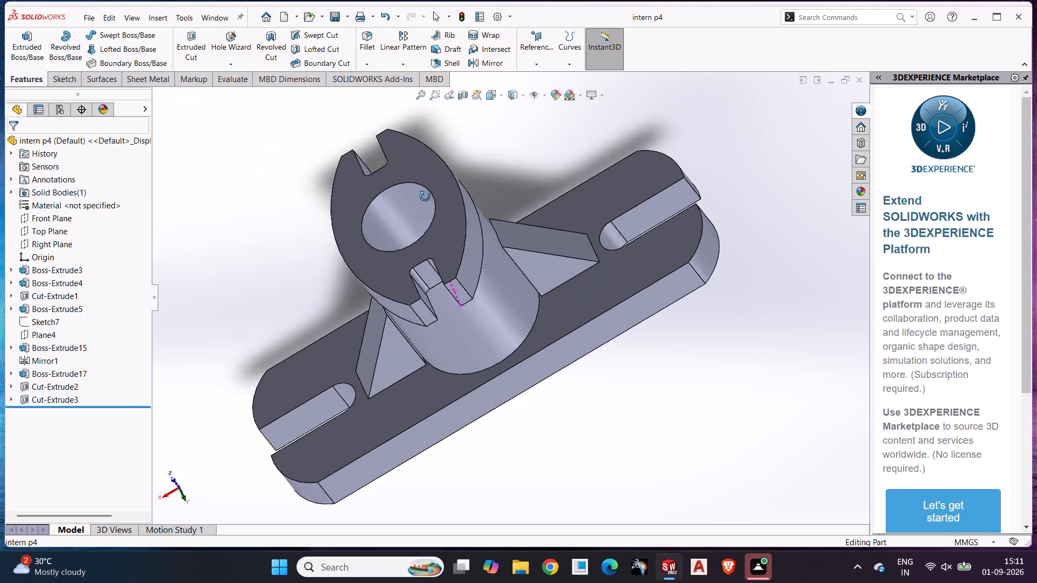
{"action": "middle_click_drag", "start_coordinate": [425, 196], "coordinate": [364, 227]}
{"action": "middle_click_drag", "start_coordinate": [377, 227], "coordinate": [397, 293]}
{"action": "scroll", "coordinate": [397, 293], "scroll_direction": "down", "scroll_amount": 2}
{"action": "middle_click_drag", "start_coordinate": [397, 293], "coordinate": [420, 235]}
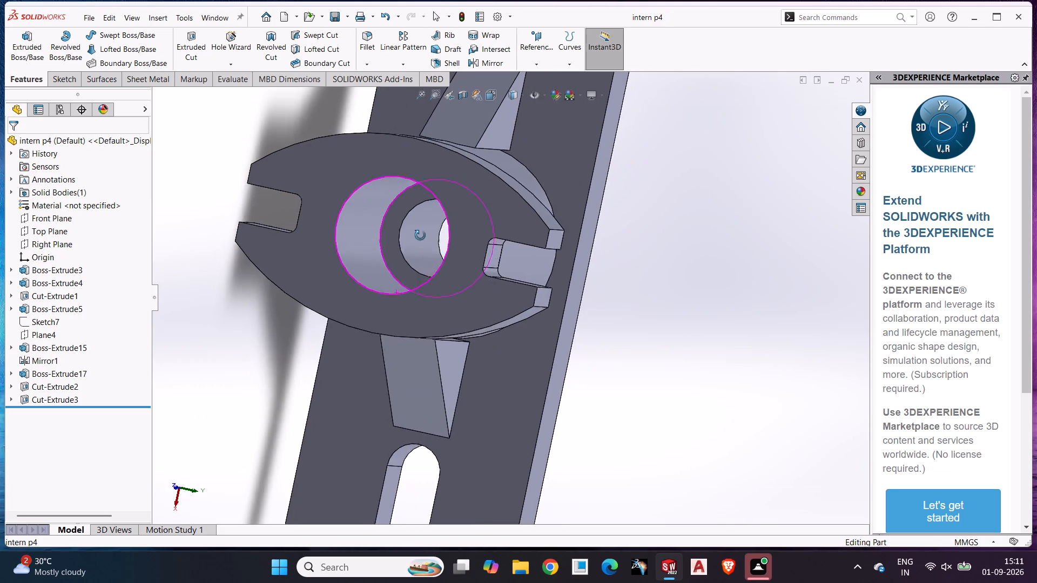
{"action": "middle_click_drag", "start_coordinate": [420, 235], "coordinate": [428, 228]}
{"action": "scroll", "coordinate": [440, 245], "scroll_direction": "up", "scroll_amount": 1}
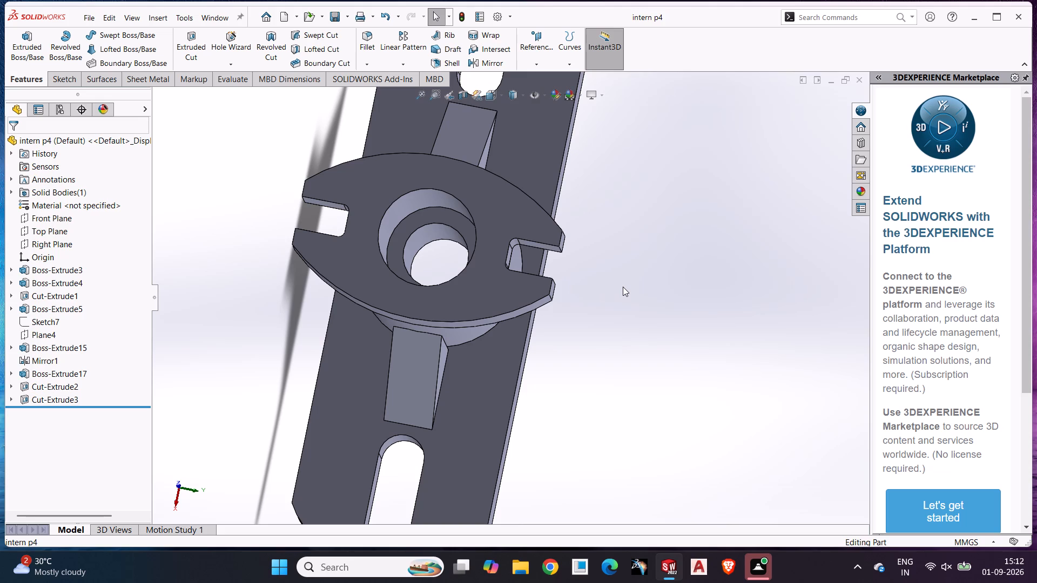
{"action": "middle_click_drag", "start_coordinate": [613, 289], "coordinate": [504, 338]}
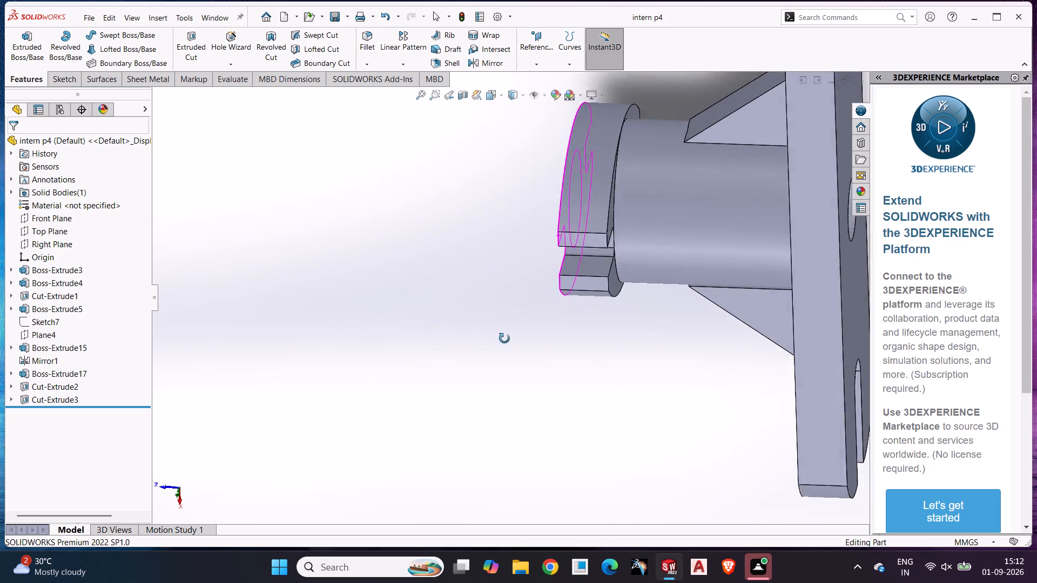
{"action": "middle_click_drag", "start_coordinate": [504, 338], "coordinate": [535, 336]}
{"action": "scroll", "coordinate": [546, 334], "scroll_direction": "up", "scroll_amount": 1}
{"action": "middle_click_drag", "start_coordinate": [546, 334], "coordinate": [630, 328]}
{"action": "scroll", "coordinate": [630, 328], "scroll_direction": "up", "scroll_amount": 2}
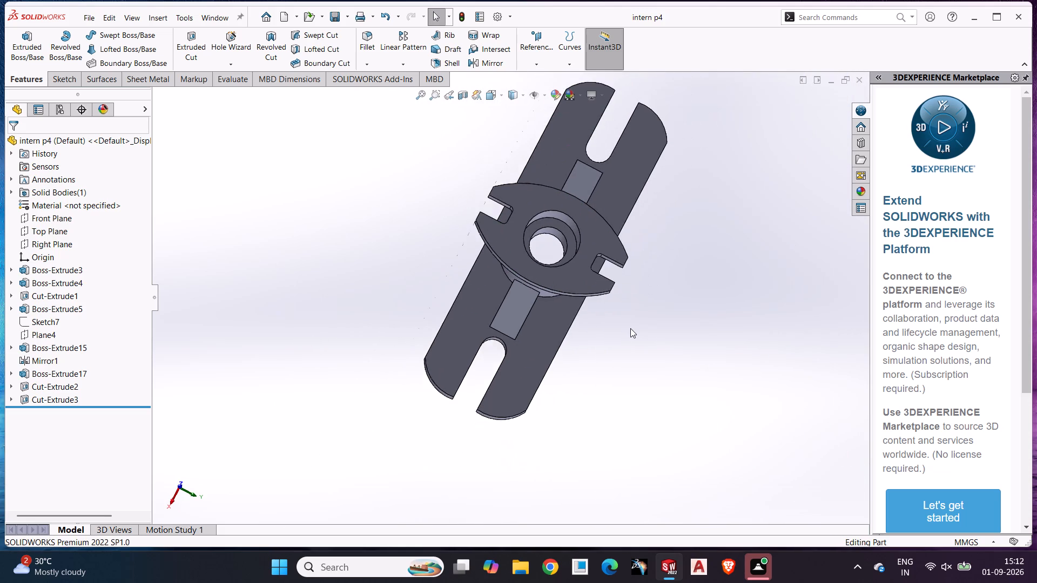
{"action": "middle_click_drag", "start_coordinate": [619, 321], "coordinate": [571, 362]}
{"action": "scroll", "coordinate": [571, 362], "scroll_direction": "down", "scroll_amount": 1}
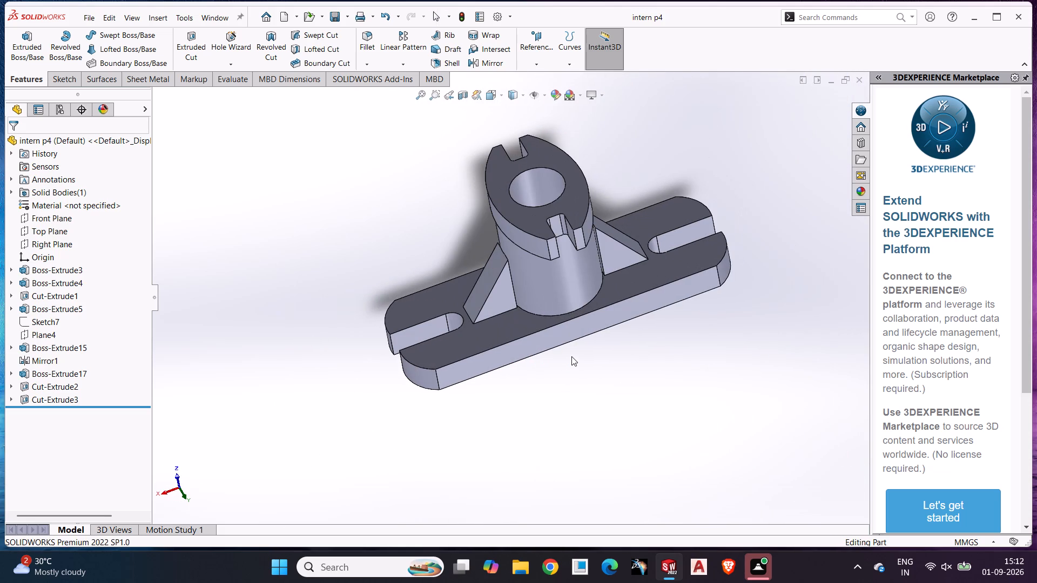
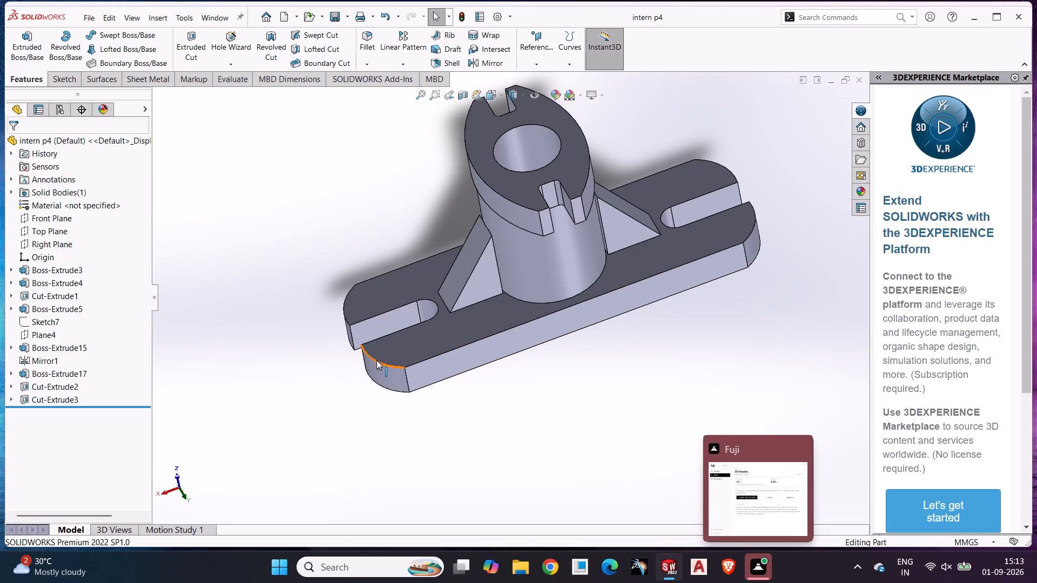
Examine the bracket's slotted plate, ribs and notched flange from the side, the flange end and oblique angles.
{"action": "middle_click_drag", "start_coordinate": [376, 360], "coordinate": [443, 359]}
{"action": "scroll", "coordinate": [443, 359], "scroll_direction": "up", "scroll_amount": 1}
{"action": "middle_click_drag", "start_coordinate": [443, 359], "coordinate": [553, 391]}
{"action": "middle_click_drag", "start_coordinate": [493, 362], "coordinate": [325, 345]}
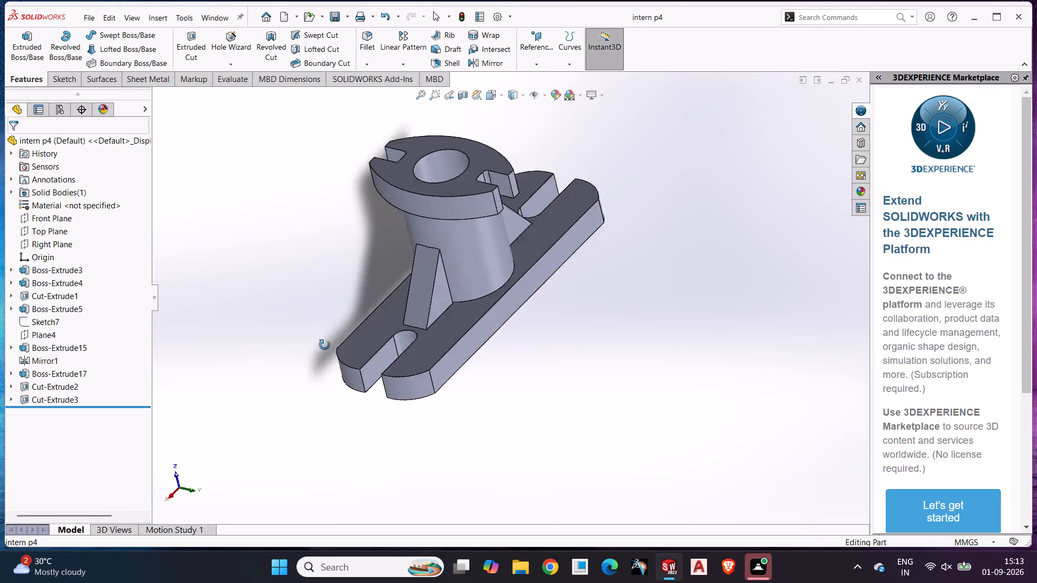
{"action": "middle_click_drag", "start_coordinate": [325, 345], "coordinate": [326, 314]}
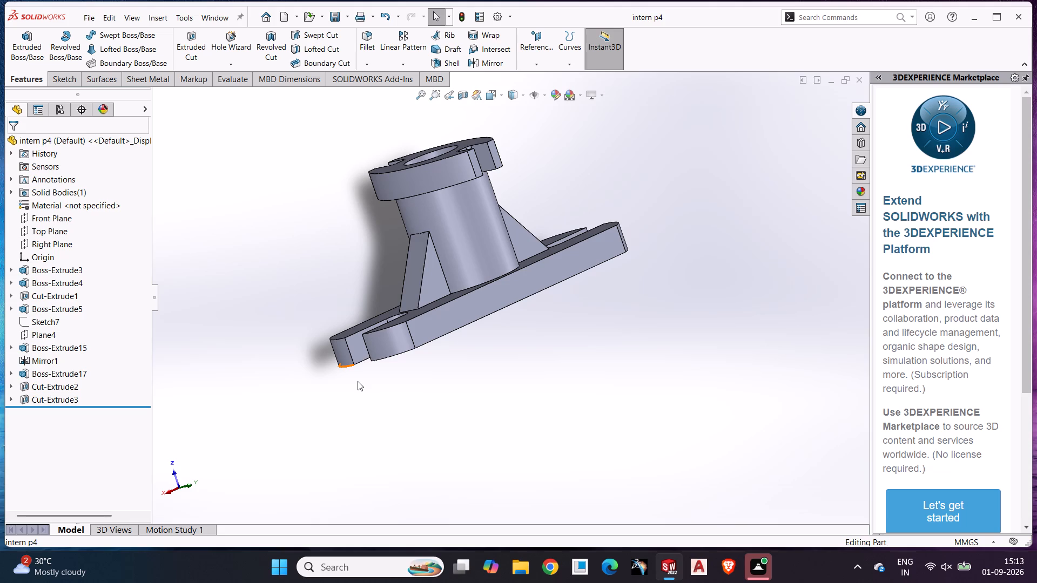
{"action": "middle_click_drag", "start_coordinate": [566, 376], "coordinate": [622, 474]}
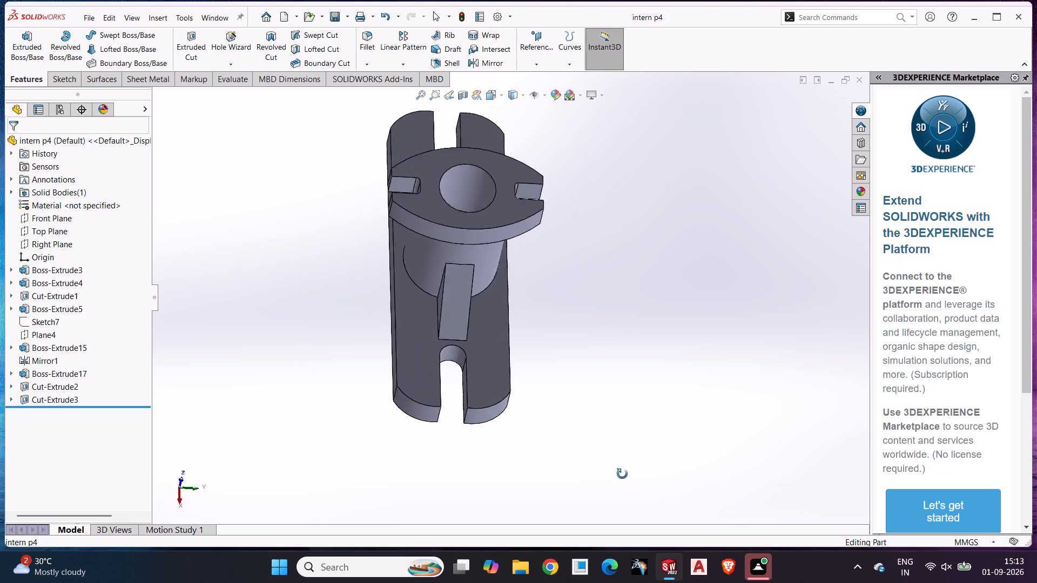
{"action": "middle_click_drag", "start_coordinate": [622, 474], "coordinate": [581, 405]}
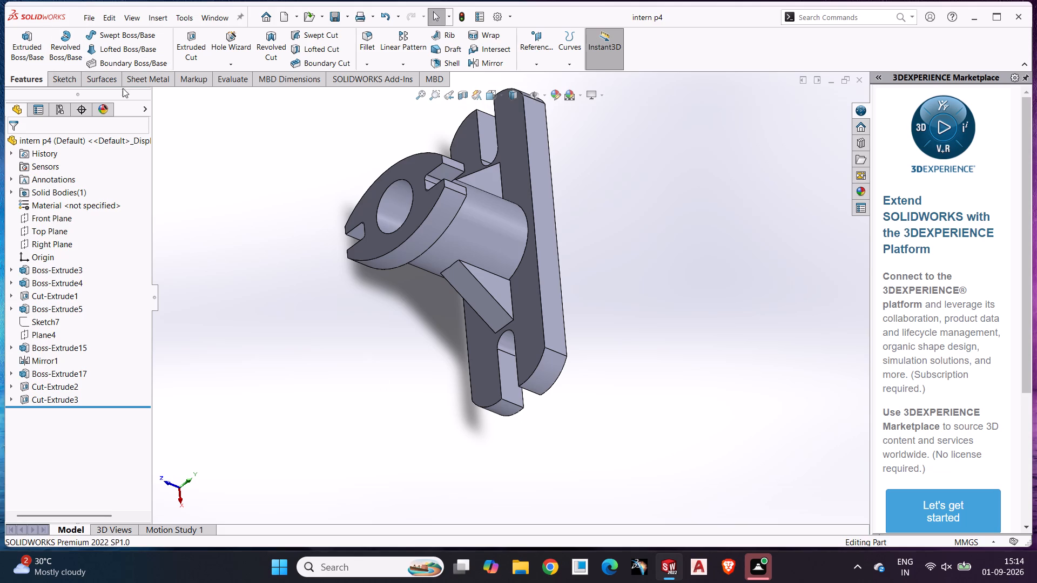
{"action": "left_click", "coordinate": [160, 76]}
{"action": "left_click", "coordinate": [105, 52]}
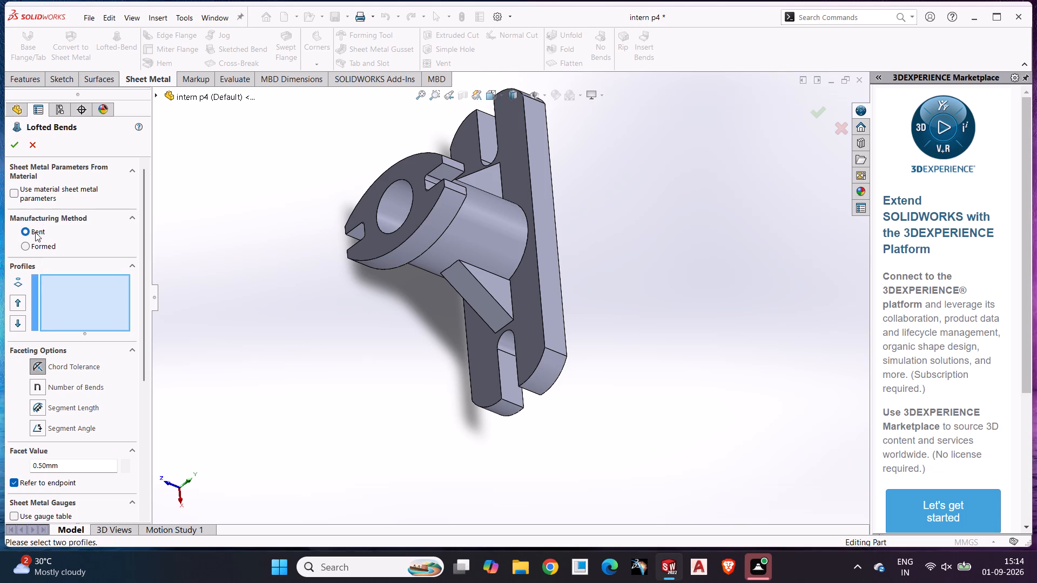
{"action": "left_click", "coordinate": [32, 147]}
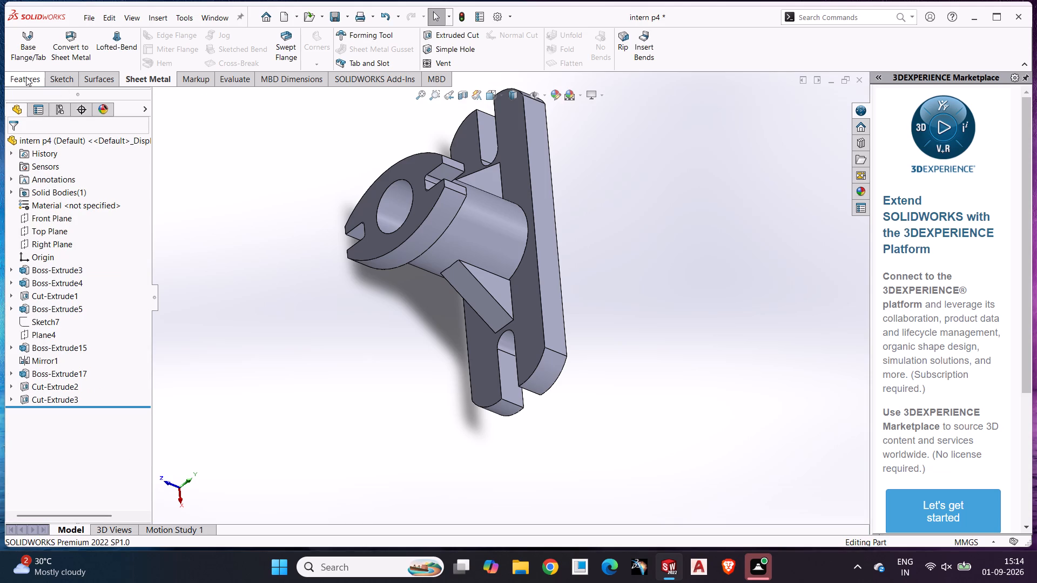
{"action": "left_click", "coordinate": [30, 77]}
Examine the bracket's stepped bore, flange notches and ribs from the flange side, the plate's underside and oblique angles.
{"action": "middle_click_drag", "start_coordinate": [341, 248], "coordinate": [416, 237]}
{"action": "scroll", "coordinate": [413, 236], "scroll_direction": "up", "scroll_amount": 1}
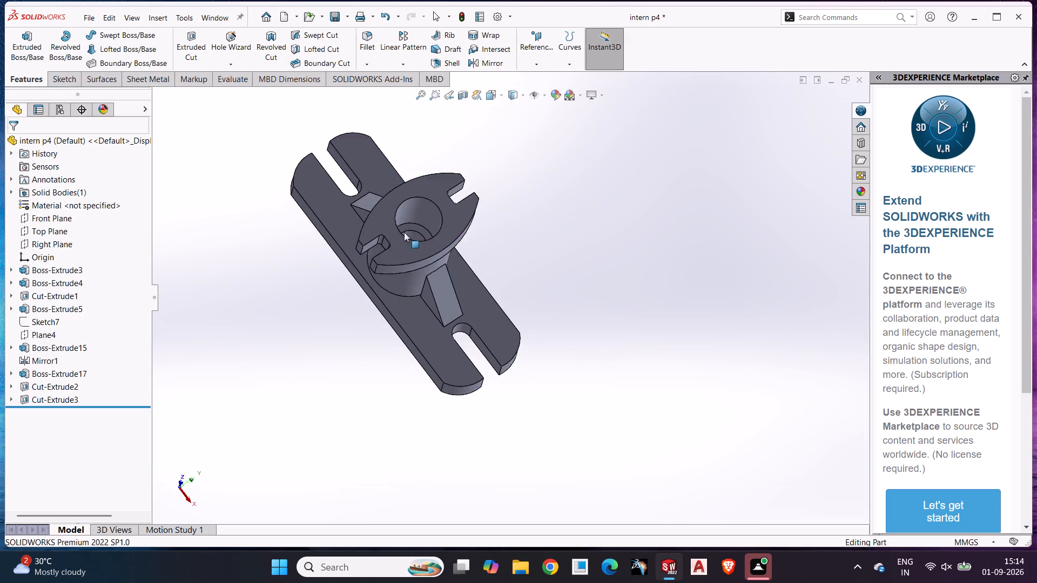
{"action": "middle_click_drag", "start_coordinate": [392, 235], "coordinate": [325, 281]}
{"action": "scroll", "coordinate": [320, 282], "scroll_direction": "down", "scroll_amount": 2}
{"action": "middle_click_drag", "start_coordinate": [317, 285], "coordinate": [473, 262]}
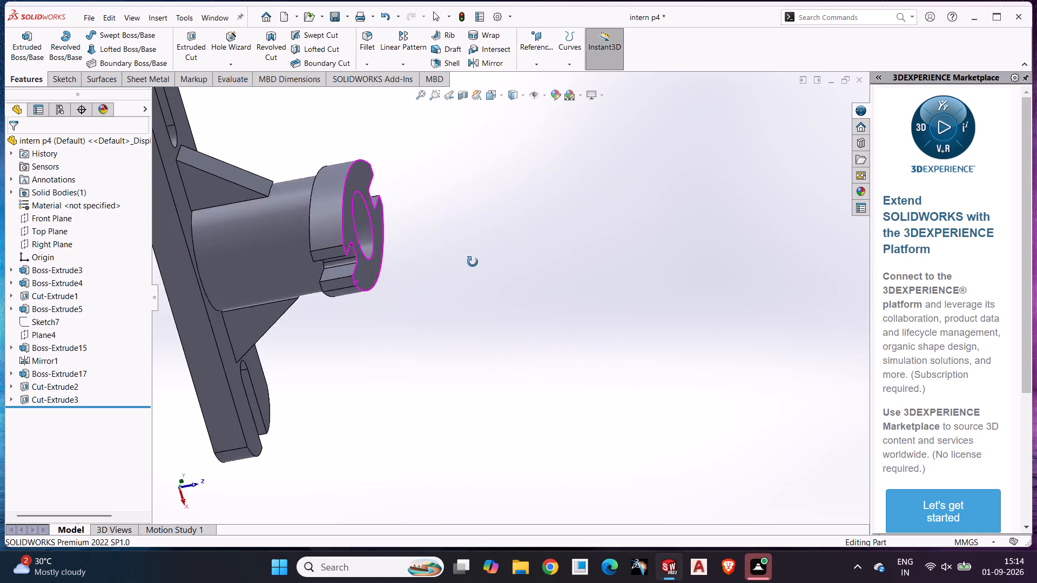
{"action": "middle_click_drag", "start_coordinate": [473, 262], "coordinate": [413, 266]}
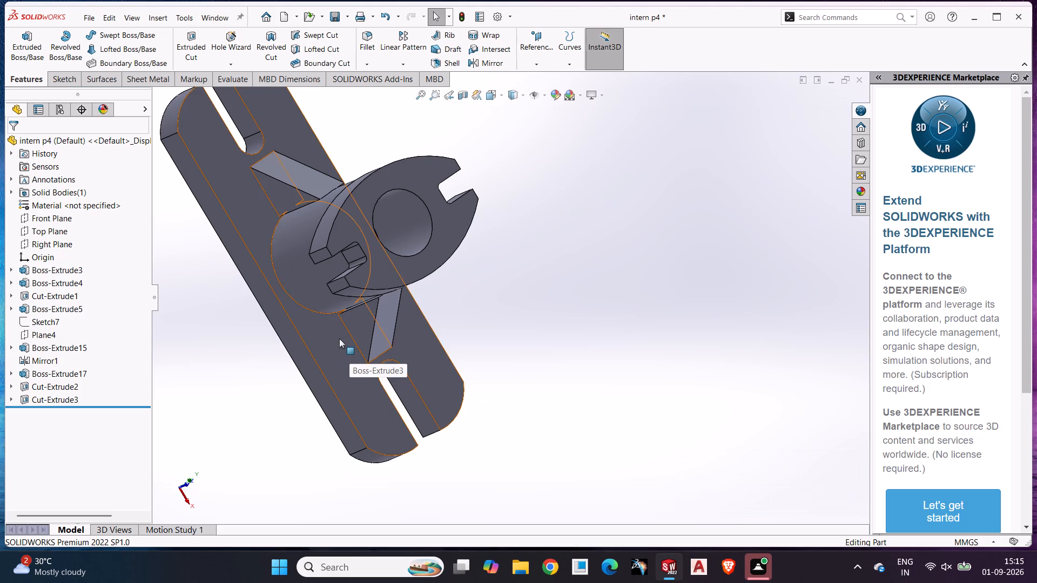
{"action": "scroll", "coordinate": [387, 331], "scroll_direction": "up", "scroll_amount": 2}
{"action": "middle_click_drag", "start_coordinate": [387, 331], "coordinate": [310, 353]}
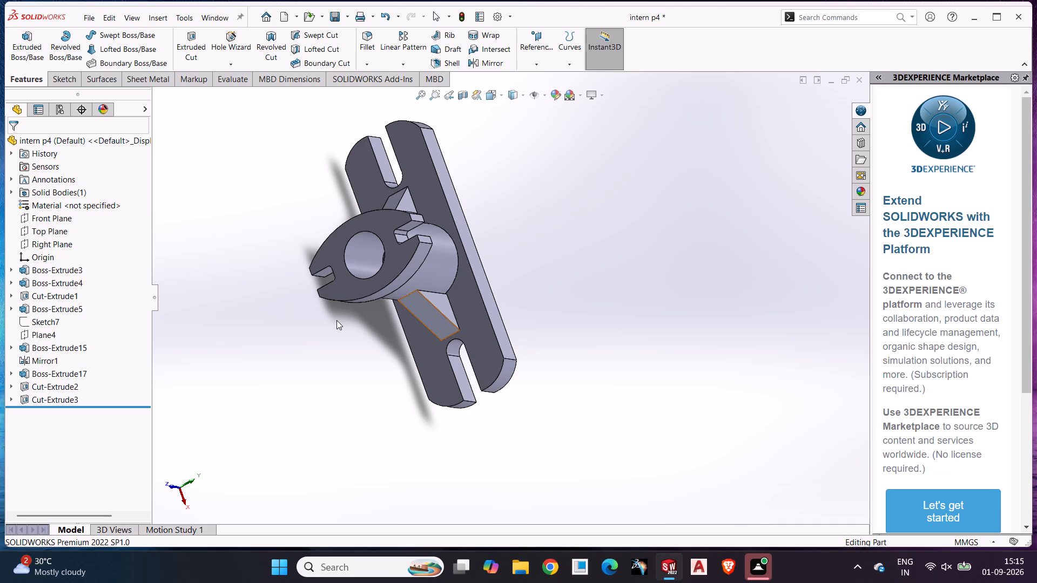
{"action": "middle_click_drag", "start_coordinate": [336, 320], "coordinate": [362, 327]}
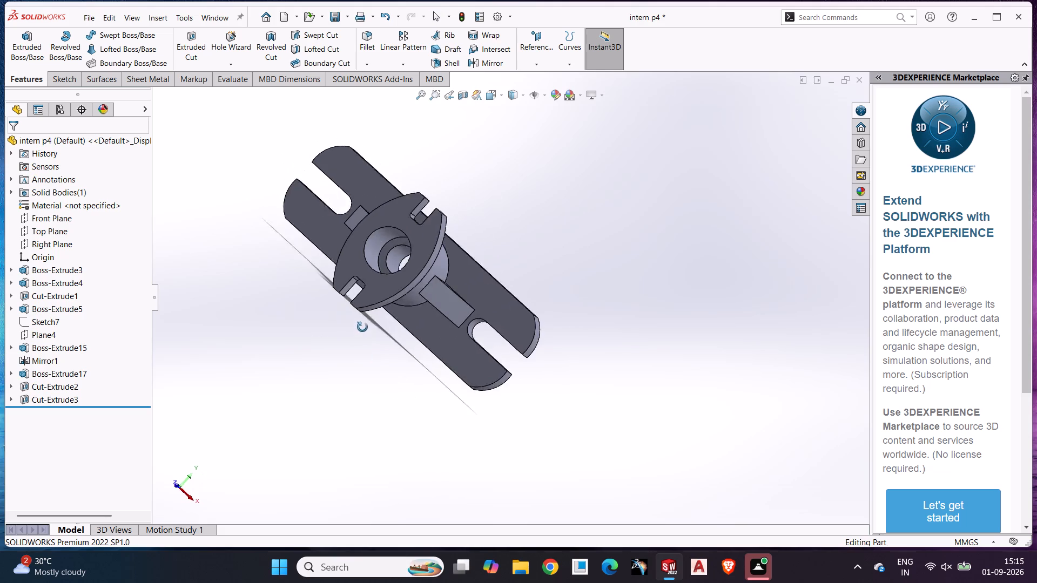
{"action": "middle_click_drag", "start_coordinate": [362, 327], "coordinate": [374, 358]}
{"action": "scroll", "coordinate": [374, 358], "scroll_direction": "down", "scroll_amount": 2}
{"action": "middle_click_drag", "start_coordinate": [374, 358], "coordinate": [244, 351]}
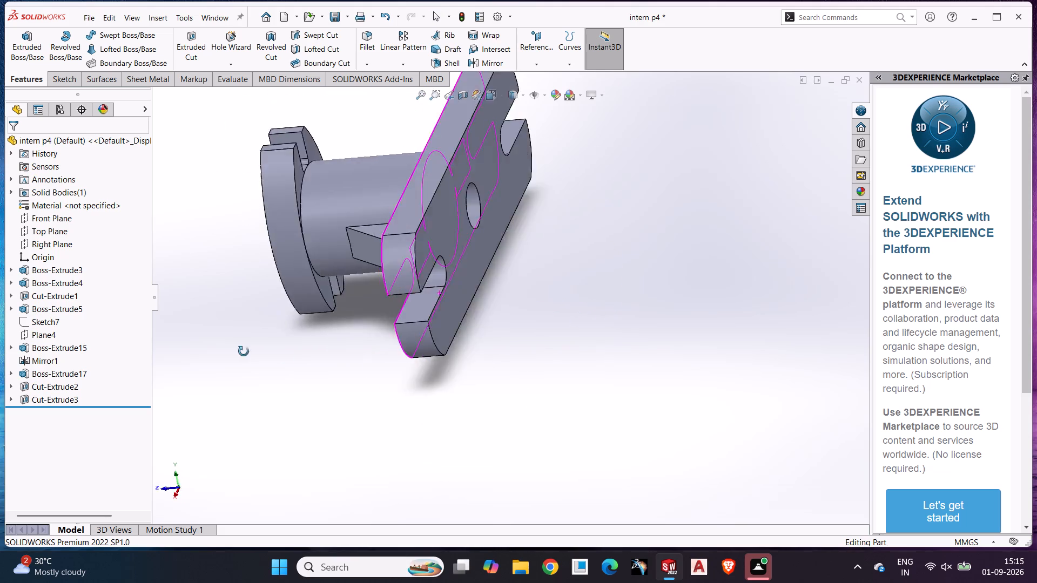
{"action": "middle_click_drag", "start_coordinate": [244, 351], "coordinate": [372, 290]}
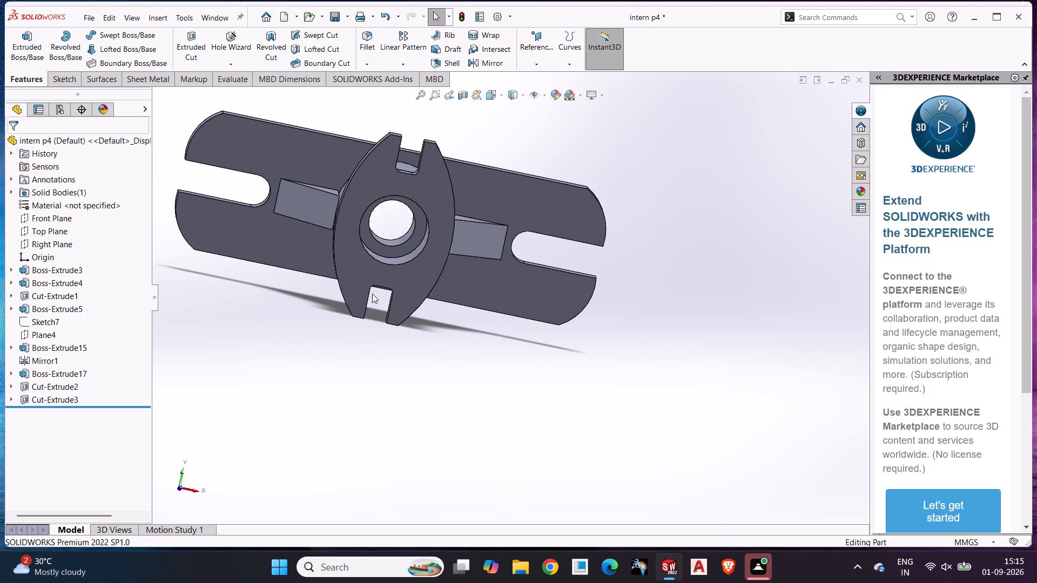
Display the bracket with hidden lines visible and examine its internal edges from the front, the underside and oblique angles.
{"action": "left_click", "coordinate": [502, 92]}
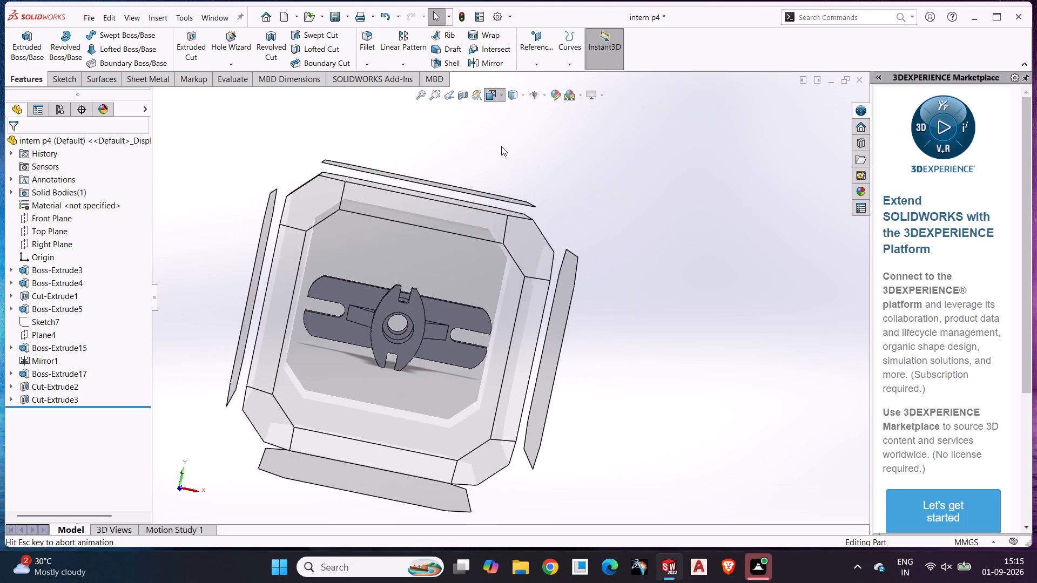
{"action": "left_click", "coordinate": [523, 96]}
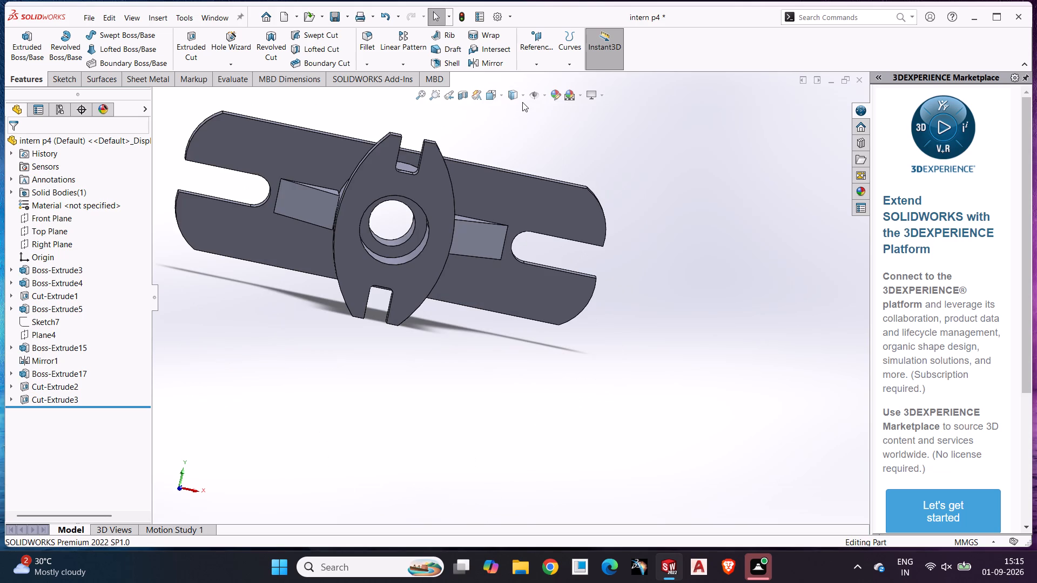
{"action": "left_click", "coordinate": [522, 93]}
{"action": "left_click", "coordinate": [518, 158]}
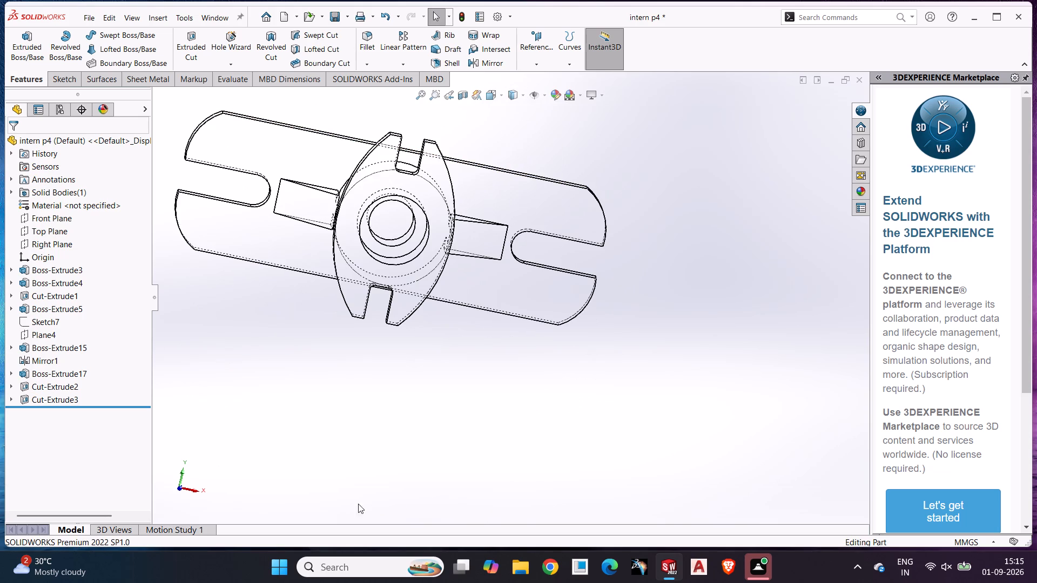
{"action": "key", "text": "ctrl+1"}
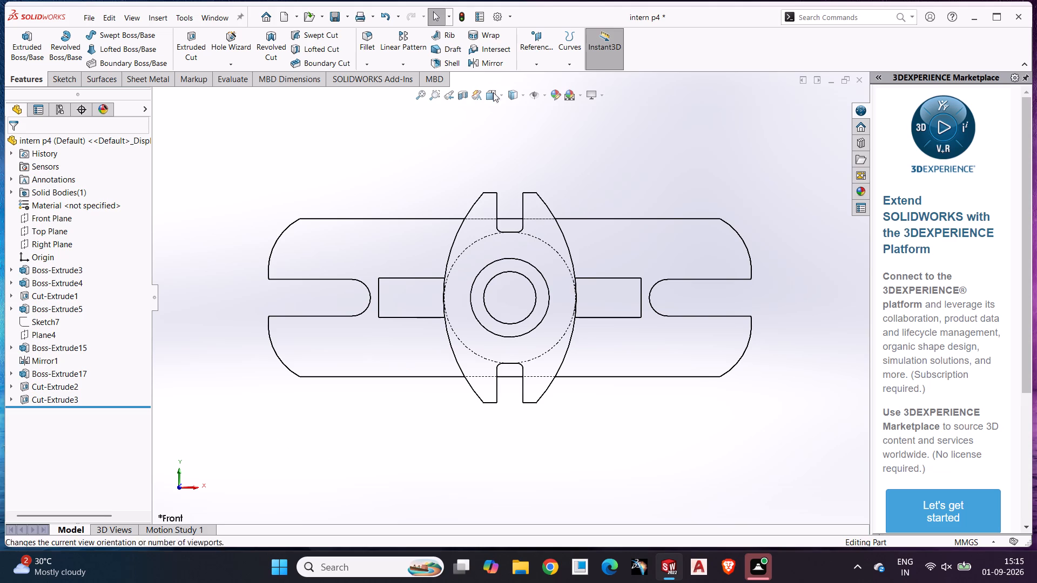
{"action": "middle_click_drag", "start_coordinate": [471, 299], "coordinate": [659, 354]}
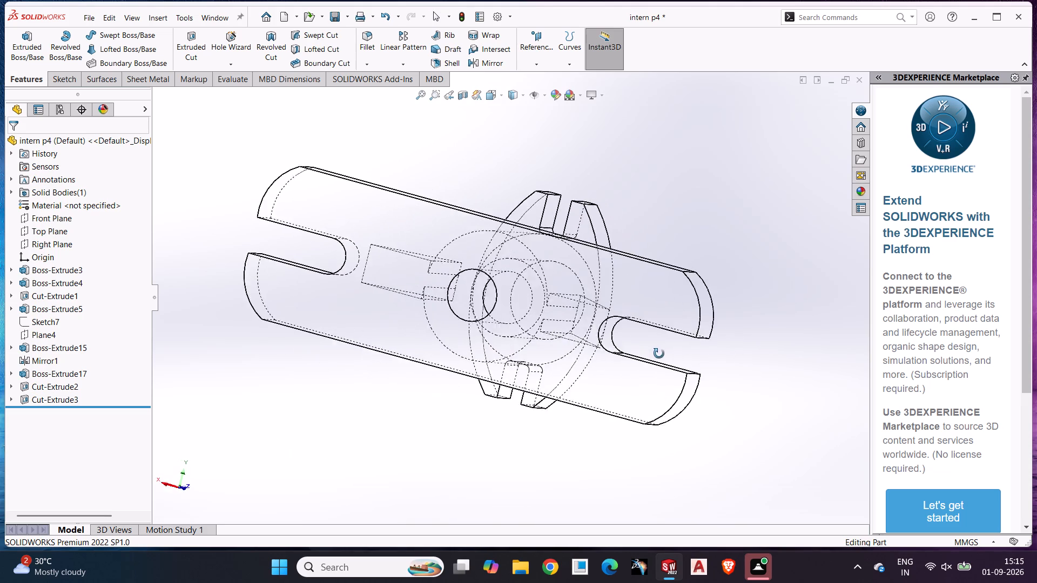
{"action": "middle_click_drag", "start_coordinate": [659, 354], "coordinate": [591, 397]}
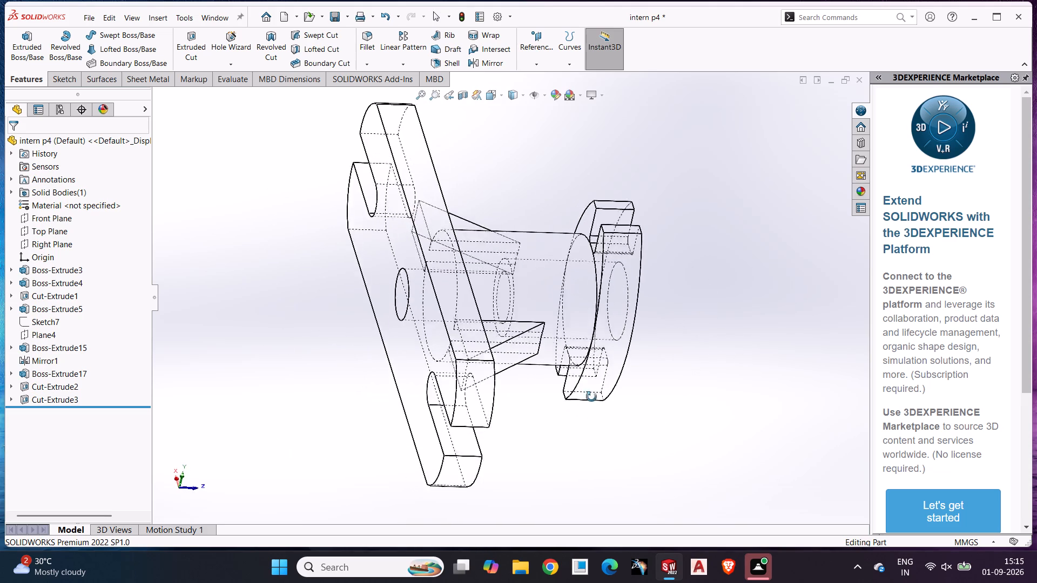
{"action": "middle_click_drag", "start_coordinate": [591, 397], "coordinate": [666, 388]}
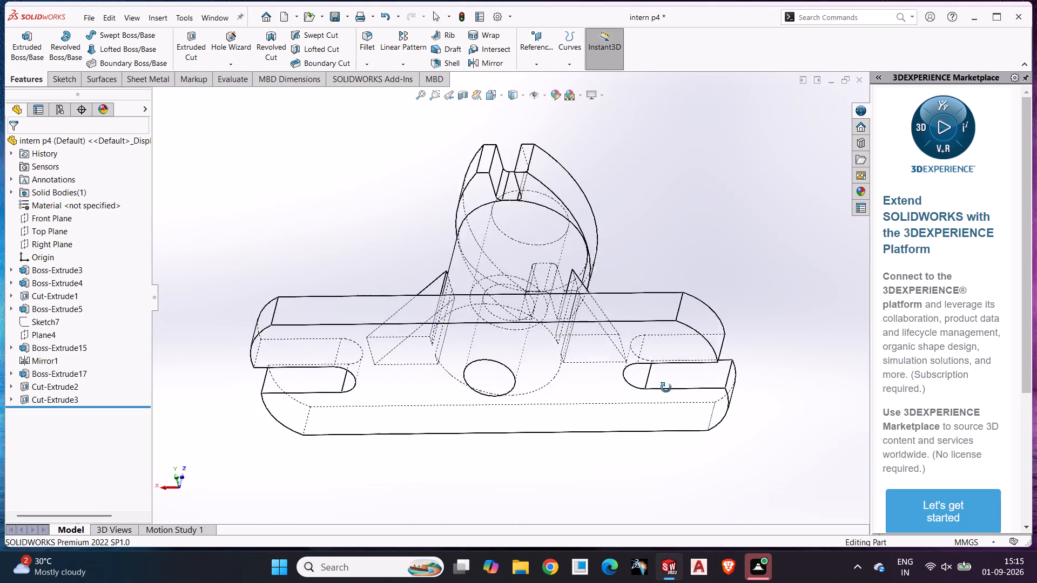
{"action": "middle_click_drag", "start_coordinate": [666, 388], "coordinate": [669, 413]}
{"action": "middle_click_drag", "start_coordinate": [669, 243], "coordinate": [652, 274]}
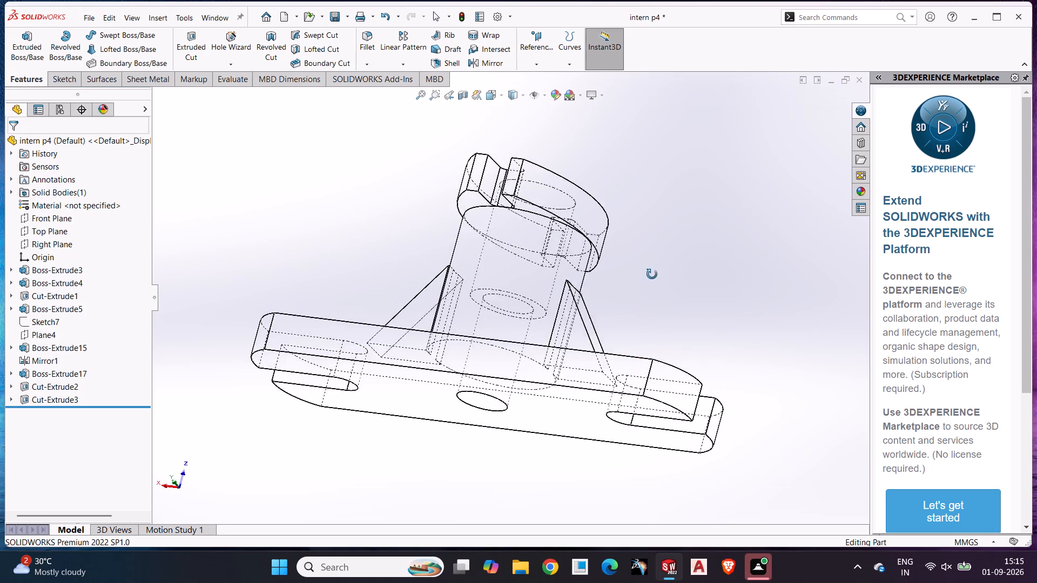
{"action": "middle_click_drag", "start_coordinate": [652, 274], "coordinate": [621, 321]}
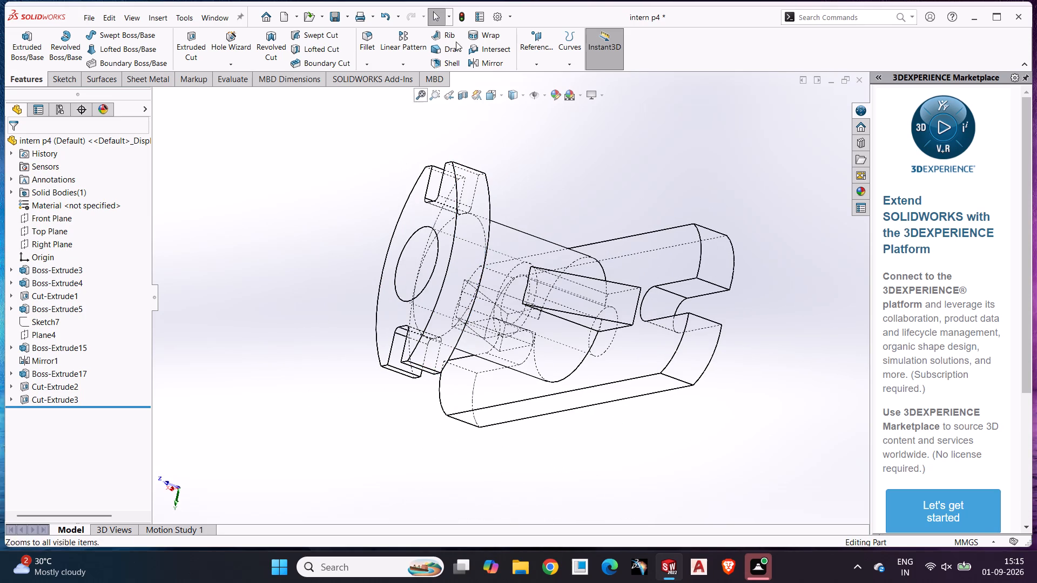
Set the bracket's display style back to Shaded With Edges.
{"action": "left_click", "coordinate": [521, 92]}
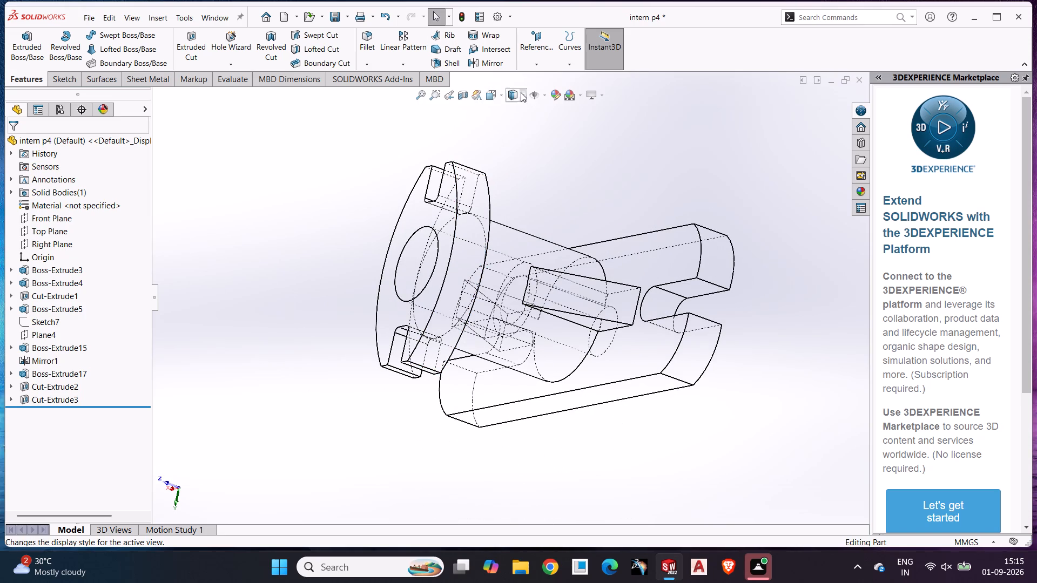
{"action": "left_click", "coordinate": [513, 112]}
Inspect the shaded bracket's boss, ribs, flange and plate from the side, the flange end and the plate's underside.
{"action": "middle_click_drag", "start_coordinate": [244, 196], "coordinate": [305, 217]}
{"action": "scroll", "coordinate": [307, 221], "scroll_direction": "down", "scroll_amount": 1}
{"action": "middle_click_drag", "start_coordinate": [315, 231], "coordinate": [333, 243]}
{"action": "scroll", "coordinate": [334, 259], "scroll_direction": "up", "scroll_amount": 3}
{"action": "middle_click_drag", "start_coordinate": [333, 241], "coordinate": [371, 377]}
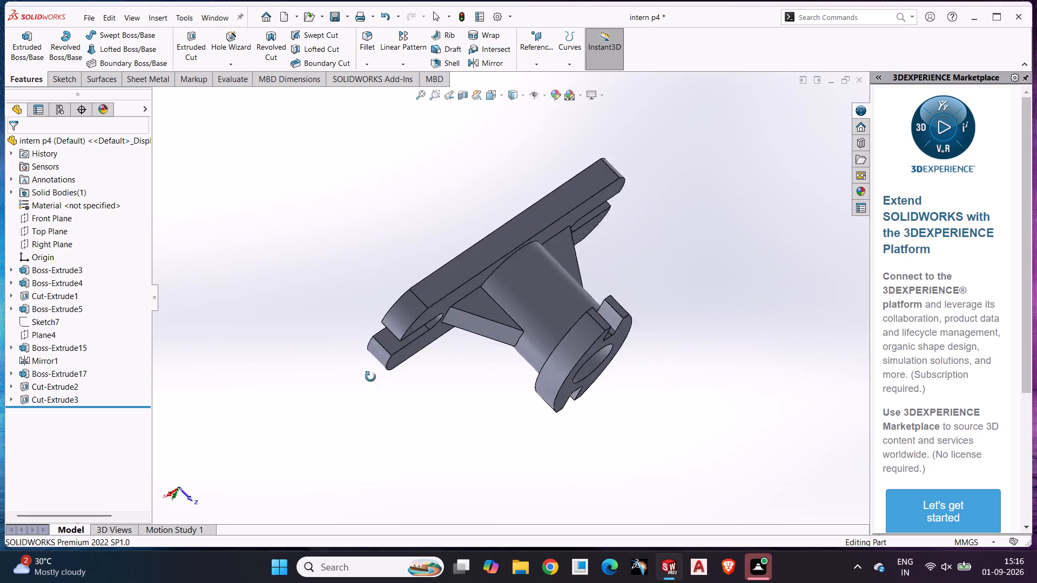
{"action": "middle_click_drag", "start_coordinate": [371, 377], "coordinate": [324, 210]}
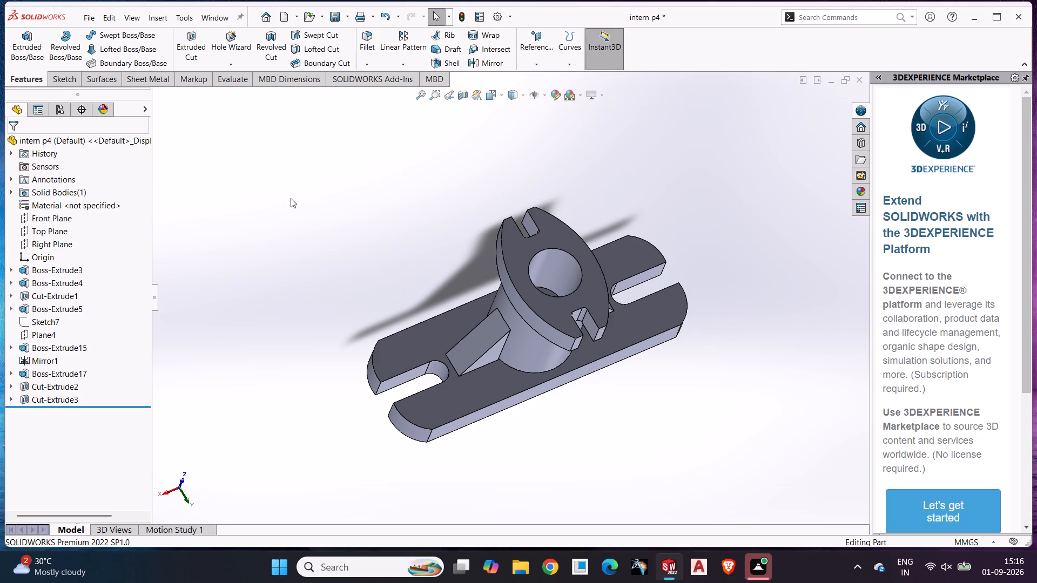
{"action": "middle_click_drag", "start_coordinate": [707, 363], "coordinate": [632, 363]}
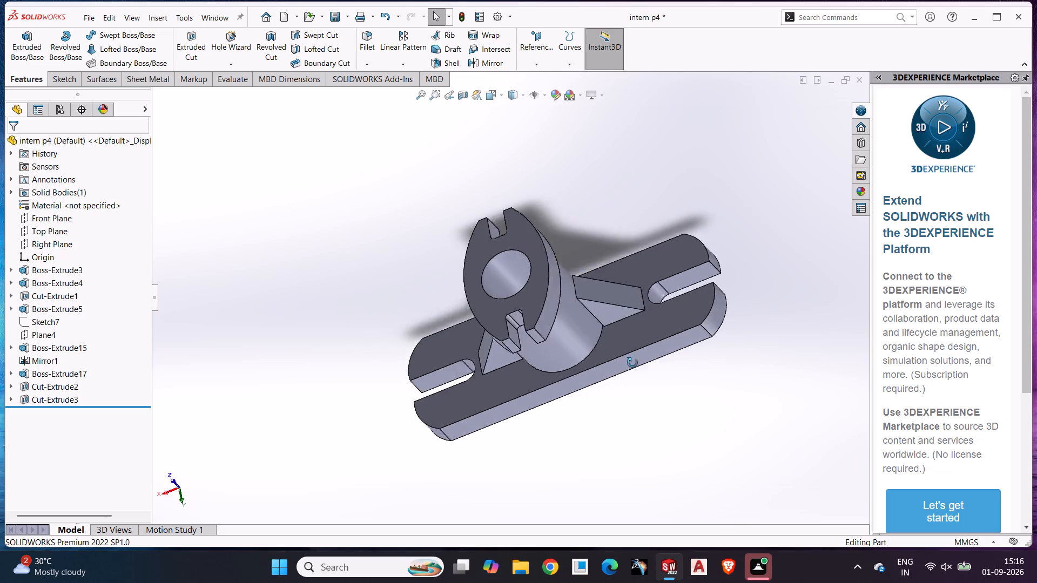
{"action": "middle_click_drag", "start_coordinate": [632, 363], "coordinate": [666, 415]}
{"action": "scroll", "coordinate": [666, 415], "scroll_direction": "down", "scroll_amount": 2}
{"action": "middle_click_drag", "start_coordinate": [661, 411], "coordinate": [635, 413]}
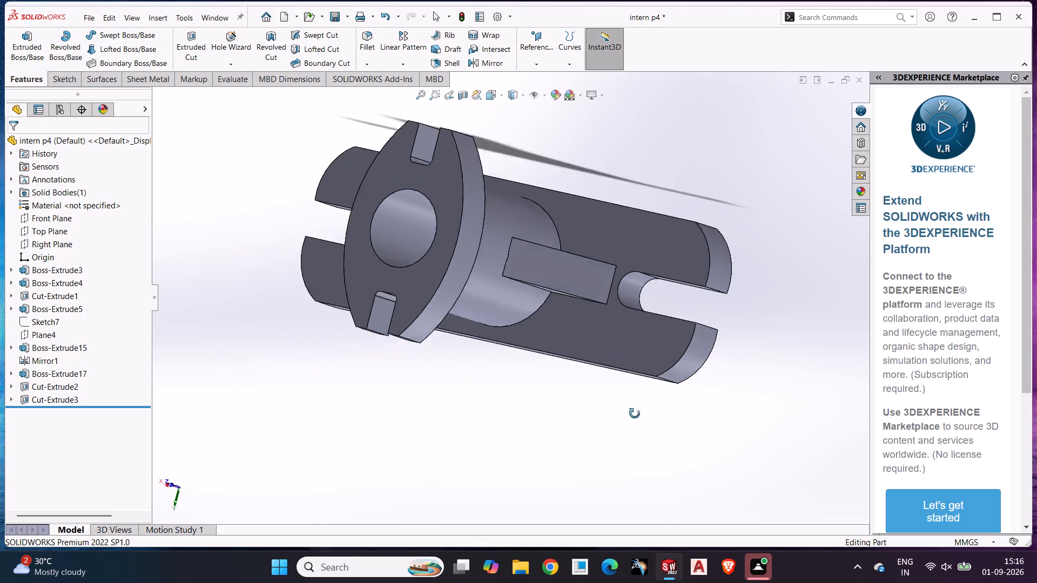
{"action": "middle_click_drag", "start_coordinate": [635, 413], "coordinate": [498, 310]}
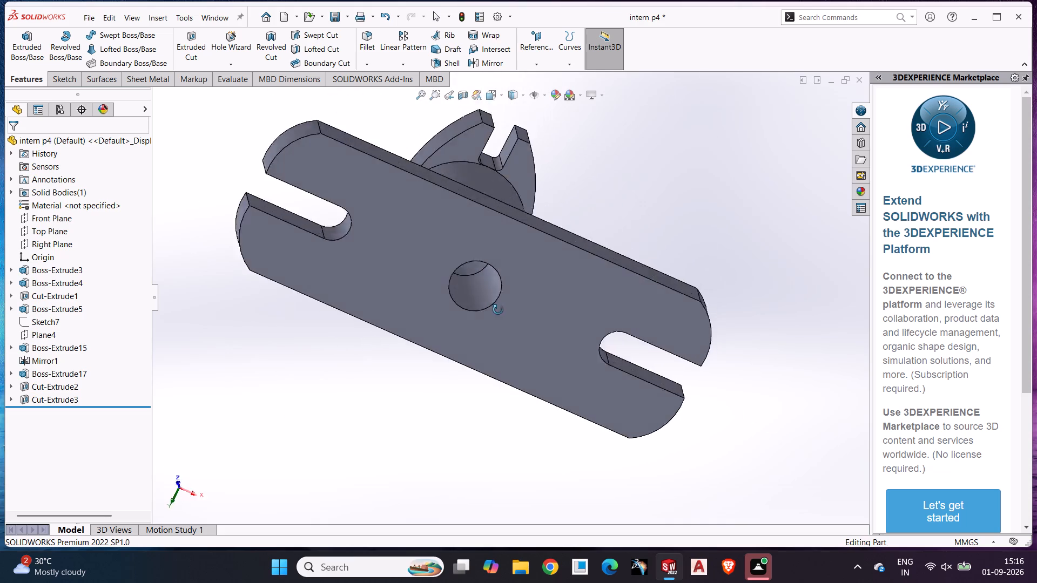
{"action": "middle_click_drag", "start_coordinate": [498, 310], "coordinate": [455, 354]}
{"action": "middle_click_drag", "start_coordinate": [477, 326], "coordinate": [470, 457]}
{"action": "middle_click_drag", "start_coordinate": [625, 279], "coordinate": [531, 510]}
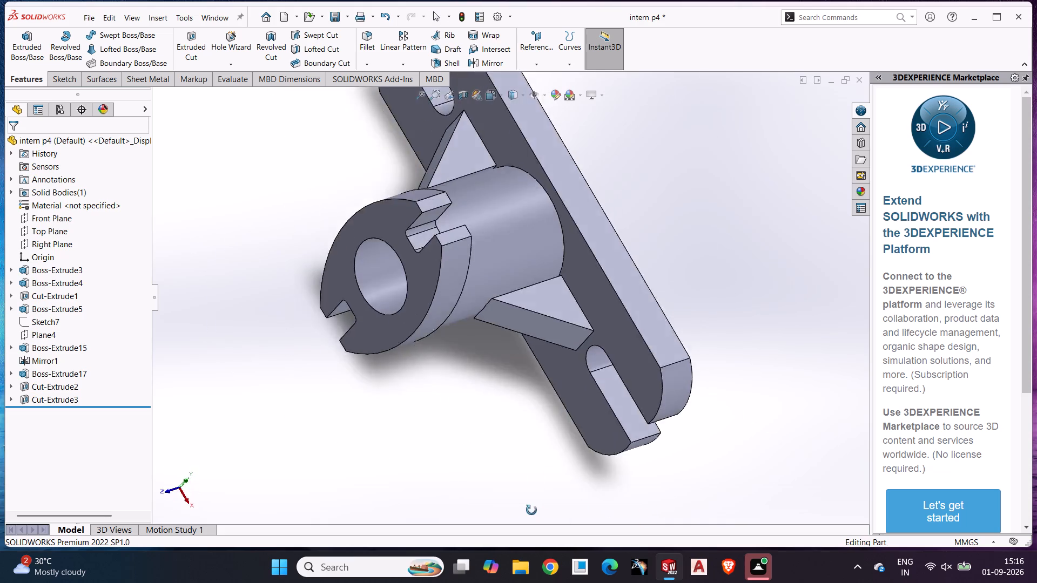
{"action": "middle_click_drag", "start_coordinate": [531, 510], "coordinate": [589, 393]}
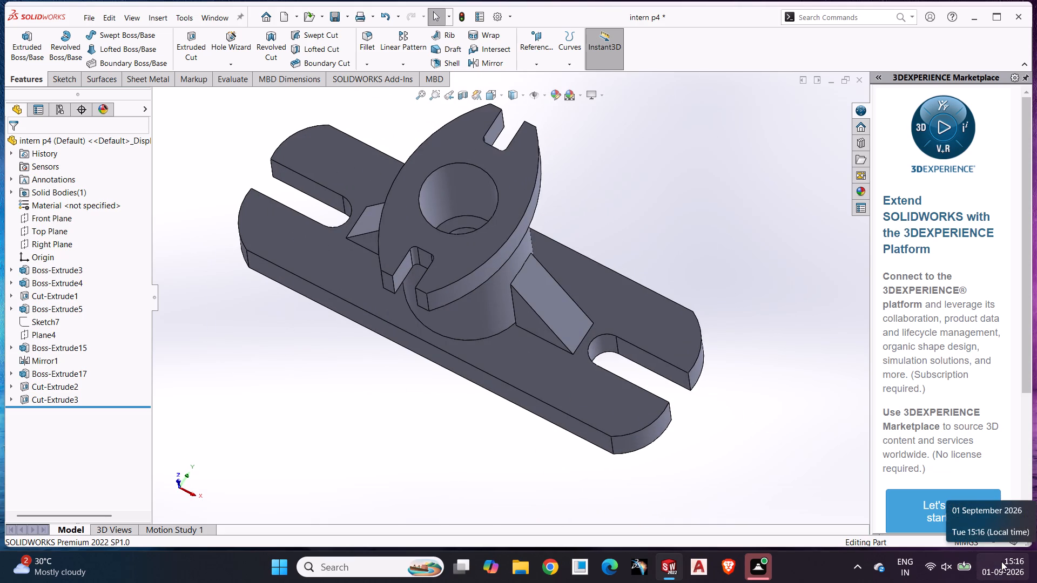
Inspect the stepped bore, flange notches and open plate slots from the flange face, the side and oblique angles.
{"action": "middle_click_drag", "start_coordinate": [781, 361], "coordinate": [761, 376]}
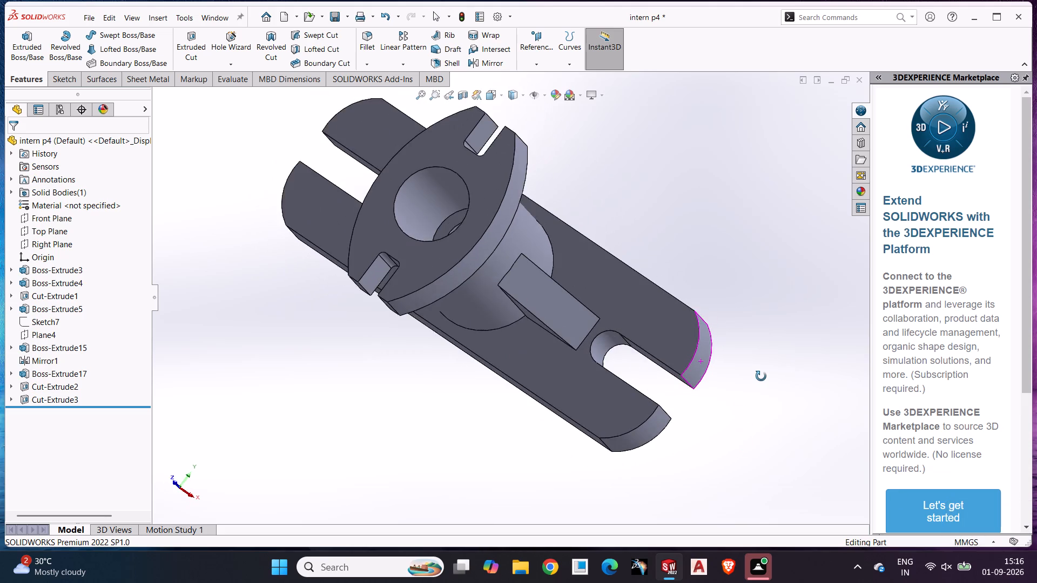
{"action": "middle_click_drag", "start_coordinate": [761, 376], "coordinate": [763, 389]}
{"action": "scroll", "coordinate": [655, 362], "scroll_direction": "down", "scroll_amount": 2}
{"action": "middle_click_drag", "start_coordinate": [655, 362], "coordinate": [673, 406]}
{"action": "scroll", "coordinate": [656, 393], "scroll_direction": "up", "scroll_amount": 2}
{"action": "middle_click_drag", "start_coordinate": [631, 385], "coordinate": [628, 376]}
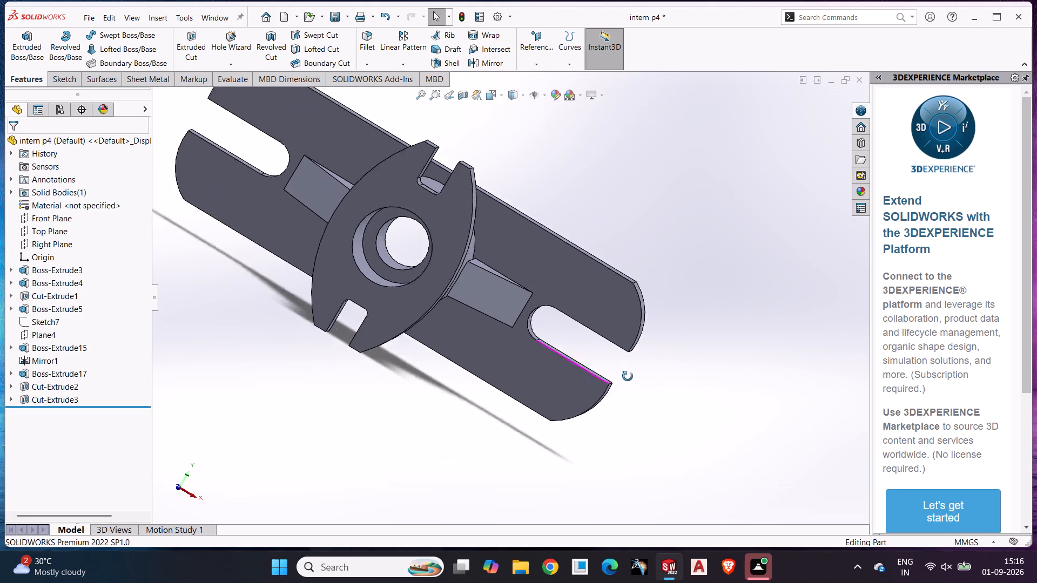
{"action": "middle_click_drag", "start_coordinate": [628, 376], "coordinate": [658, 290]}
{"action": "middle_click_drag", "start_coordinate": [556, 336], "coordinate": [679, 361]}
{"action": "middle_click_drag", "start_coordinate": [510, 379], "coordinate": [459, 398]}
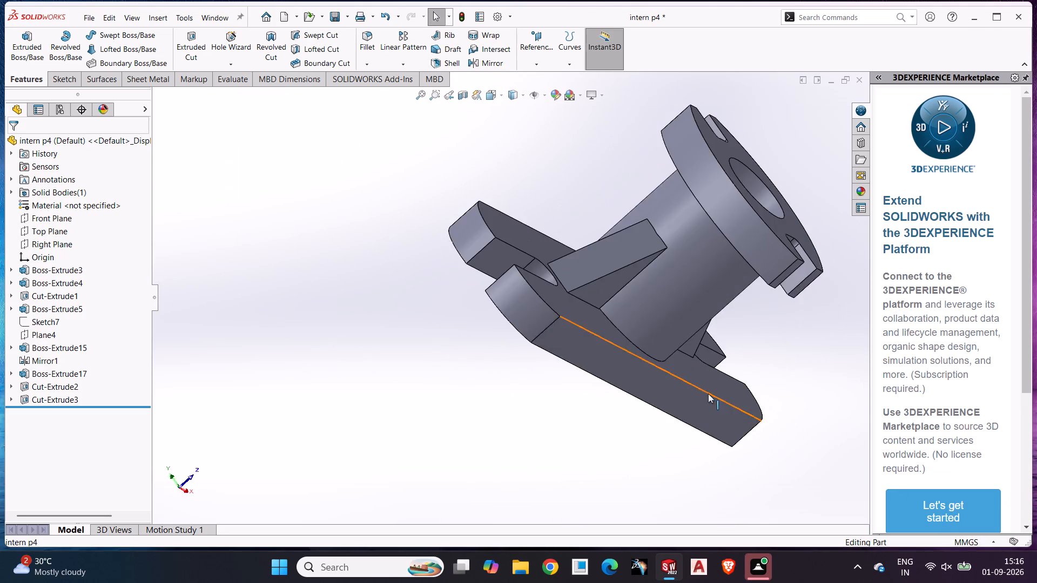
{"action": "middle_click_drag", "start_coordinate": [698, 394], "coordinate": [635, 449]}
{"action": "scroll", "coordinate": [635, 448], "scroll_direction": "down", "scroll_amount": 1}
{"action": "scroll", "coordinate": [637, 433], "scroll_direction": "up", "scroll_amount": 3}
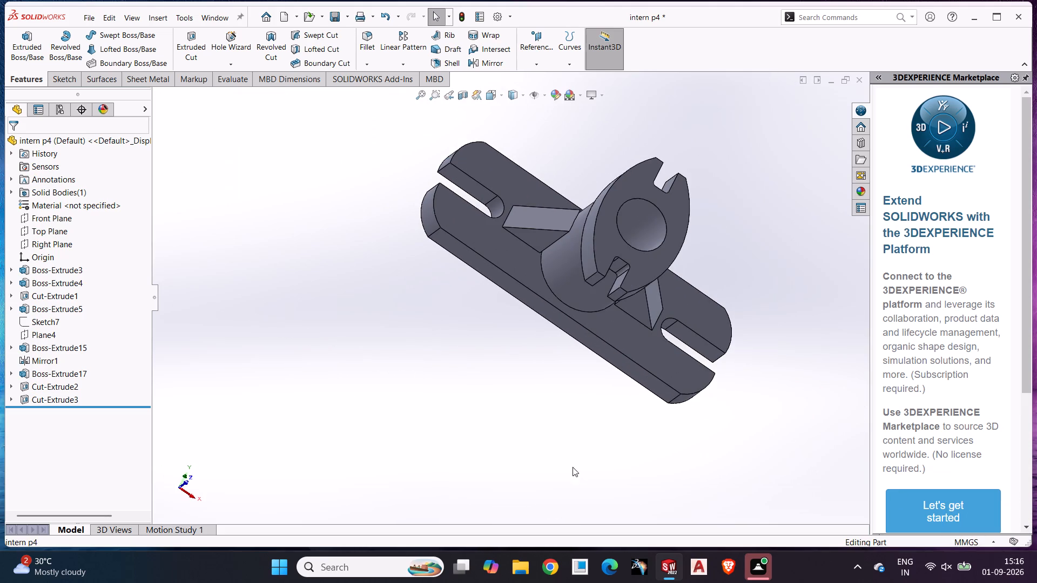
{"action": "middle_click_drag", "start_coordinate": [709, 364], "coordinate": [612, 482]}
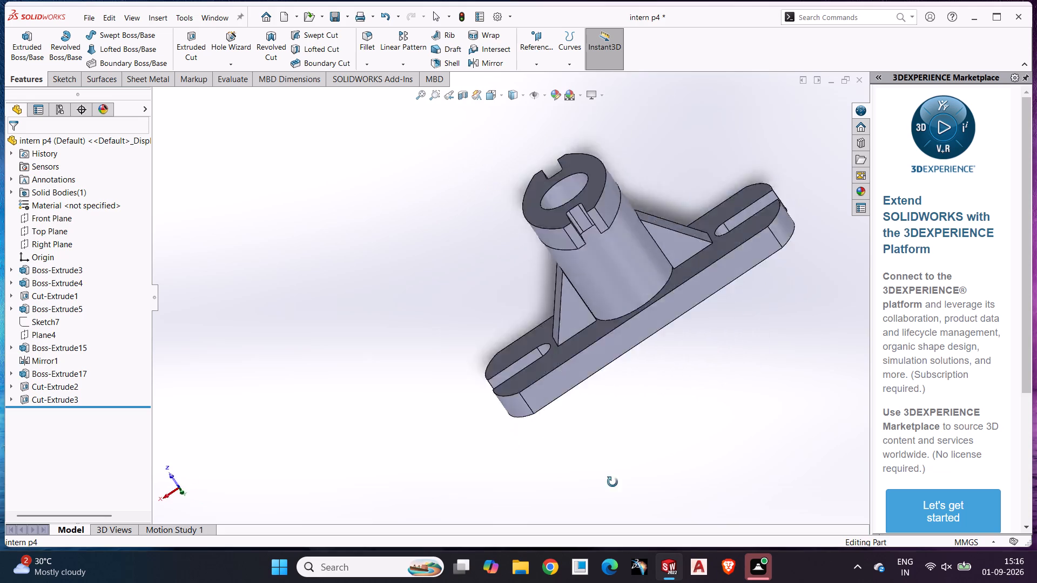
Examine the shaded bracket's flange notches and the joints where the triangular ribs meet the boss and plate, from several angles and close up.
{"action": "middle_click_drag", "start_coordinate": [612, 482], "coordinate": [571, 428]}
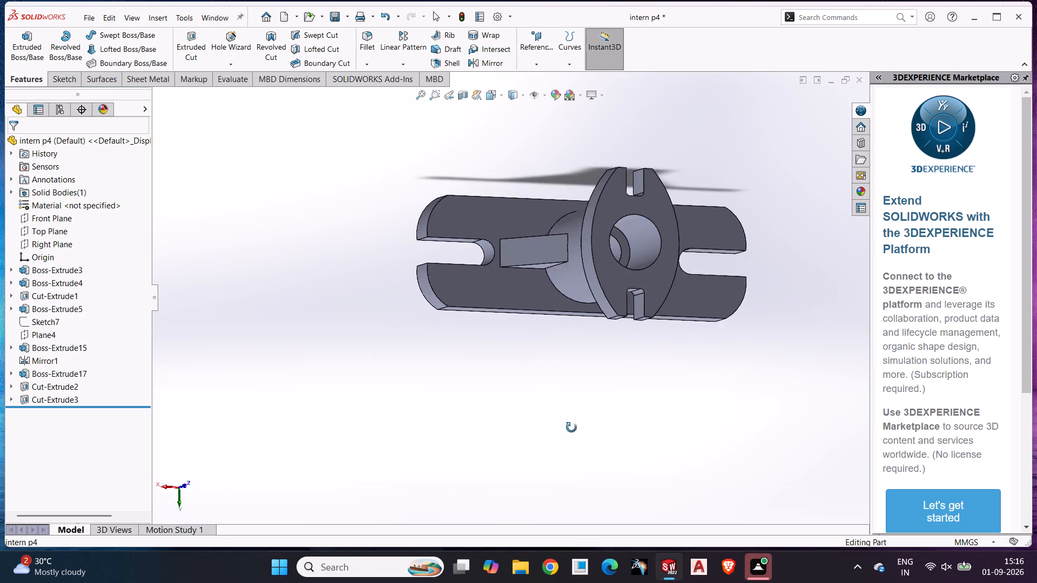
{"action": "middle_click_drag", "start_coordinate": [571, 428], "coordinate": [600, 296]}
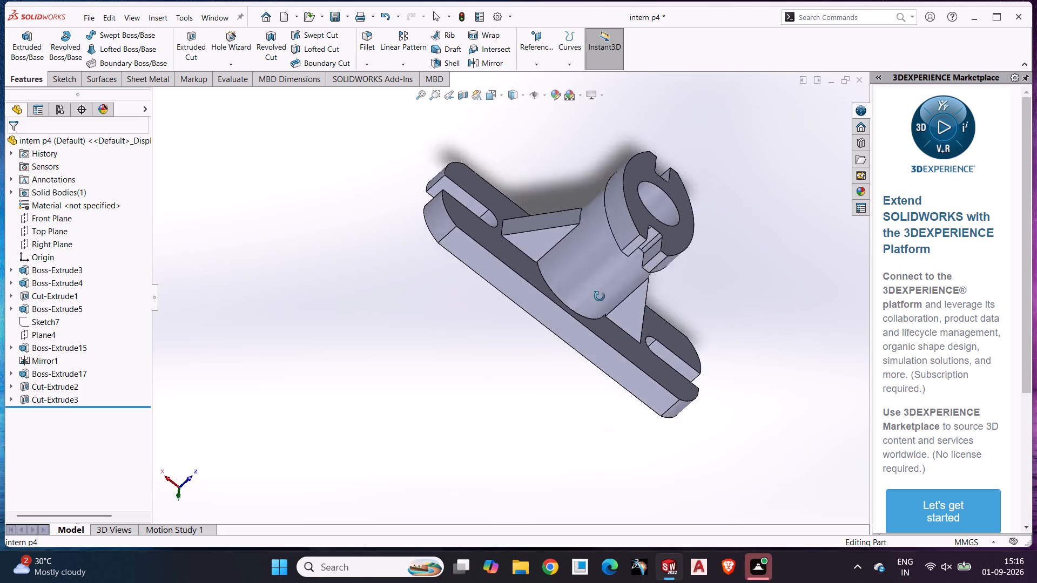
{"action": "middle_click_drag", "start_coordinate": [600, 296], "coordinate": [593, 256]}
{"action": "scroll", "coordinate": [570, 233], "scroll_direction": "down", "scroll_amount": 3}
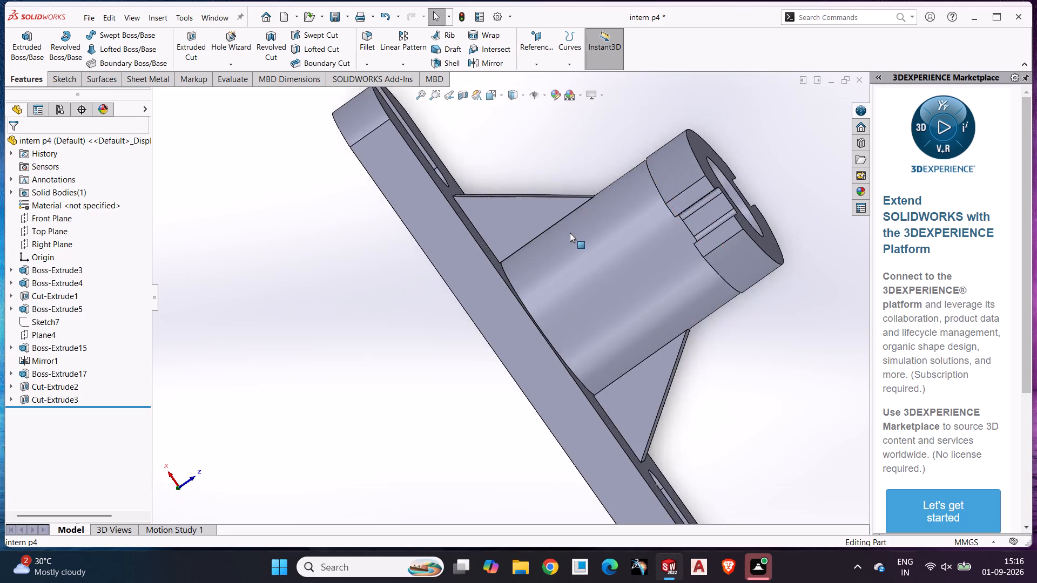
{"action": "scroll", "coordinate": [570, 233], "scroll_direction": "down", "scroll_amount": 16}
{"action": "scroll", "coordinate": [481, 155], "scroll_direction": "down", "scroll_amount": 4}
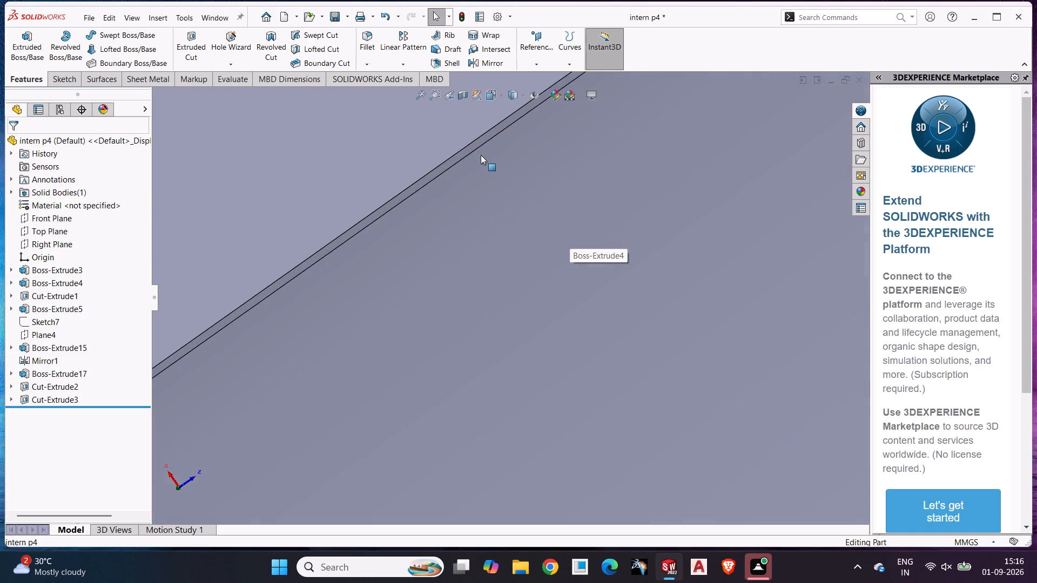
{"action": "scroll", "coordinate": [479, 153], "scroll_direction": "down", "scroll_amount": 8}
{"action": "scroll", "coordinate": [483, 185], "scroll_direction": "up", "scroll_amount": 20}
{"action": "scroll", "coordinate": [483, 185], "scroll_direction": "up", "scroll_amount": 4}
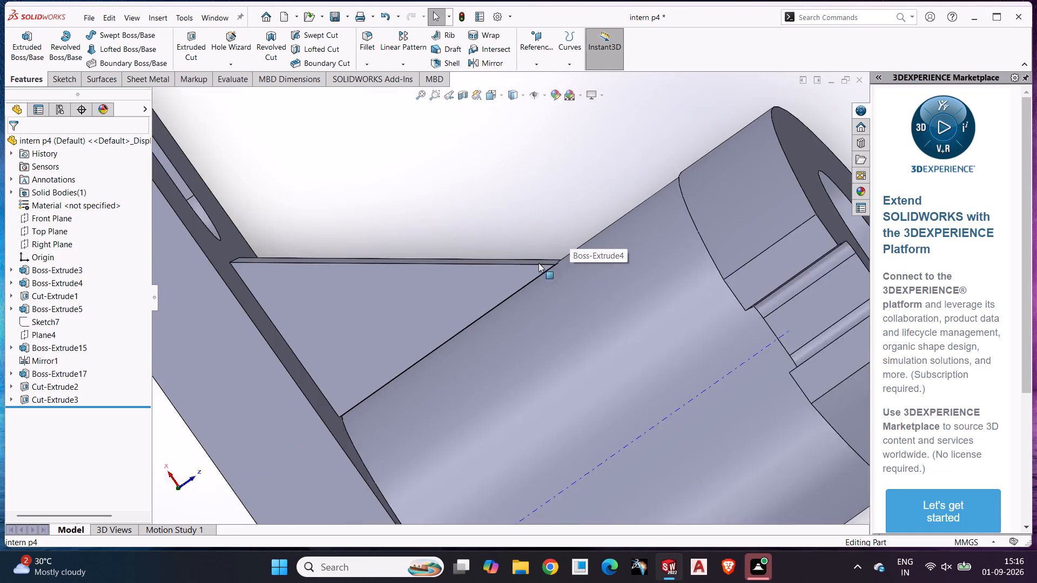
{"action": "scroll", "coordinate": [527, 280], "scroll_direction": "down", "scroll_amount": 2}
{"action": "scroll", "coordinate": [522, 295], "scroll_direction": "up", "scroll_amount": 9}
{"action": "middle_click_drag", "start_coordinate": [500, 315], "coordinate": [324, 383]}
{"action": "middle_click_drag", "start_coordinate": [585, 342], "coordinate": [567, 315]}
{"action": "middle_click_drag", "start_coordinate": [585, 283], "coordinate": [570, 361]}
{"action": "scroll", "coordinate": [572, 296], "scroll_direction": "down", "scroll_amount": 5}
{"action": "middle_click_drag", "start_coordinate": [572, 295], "coordinate": [569, 331]}
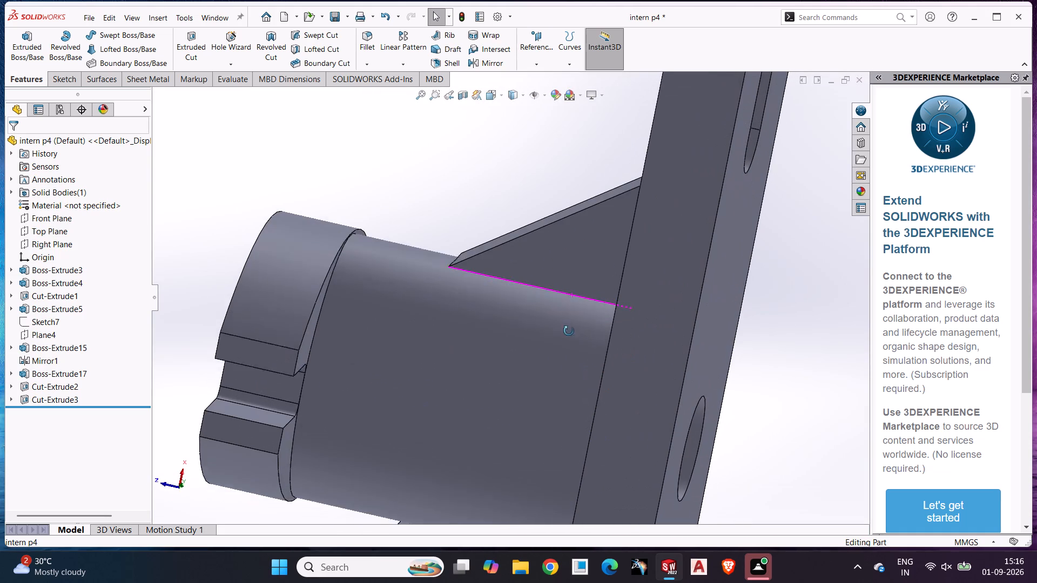
{"action": "middle_click_drag", "start_coordinate": [569, 331], "coordinate": [568, 340]}
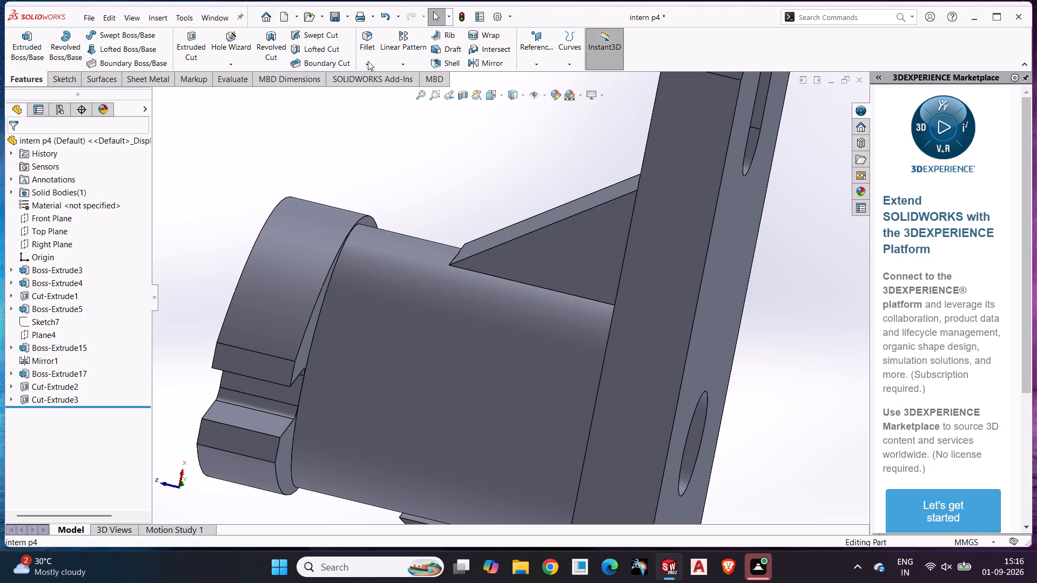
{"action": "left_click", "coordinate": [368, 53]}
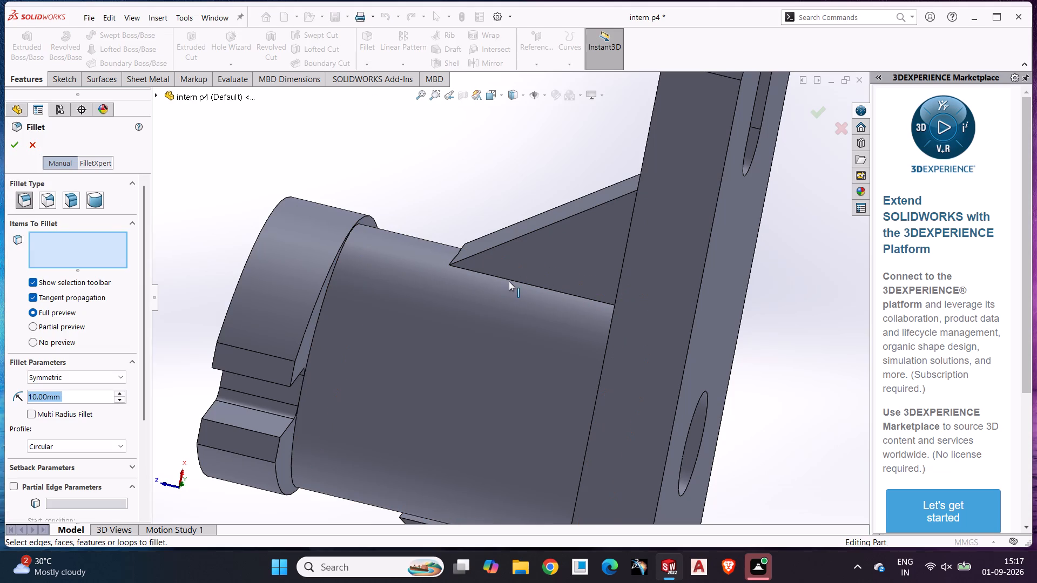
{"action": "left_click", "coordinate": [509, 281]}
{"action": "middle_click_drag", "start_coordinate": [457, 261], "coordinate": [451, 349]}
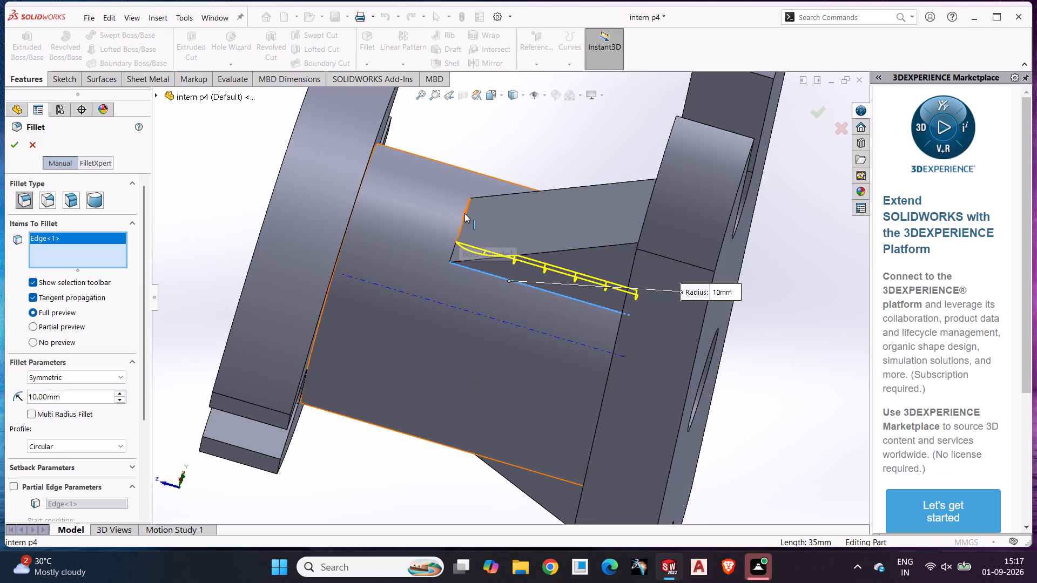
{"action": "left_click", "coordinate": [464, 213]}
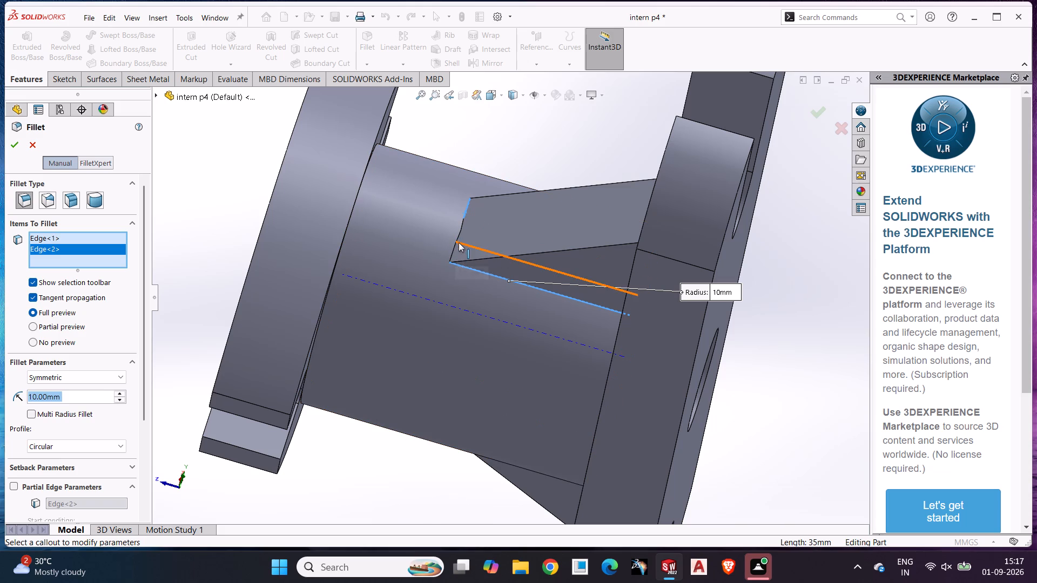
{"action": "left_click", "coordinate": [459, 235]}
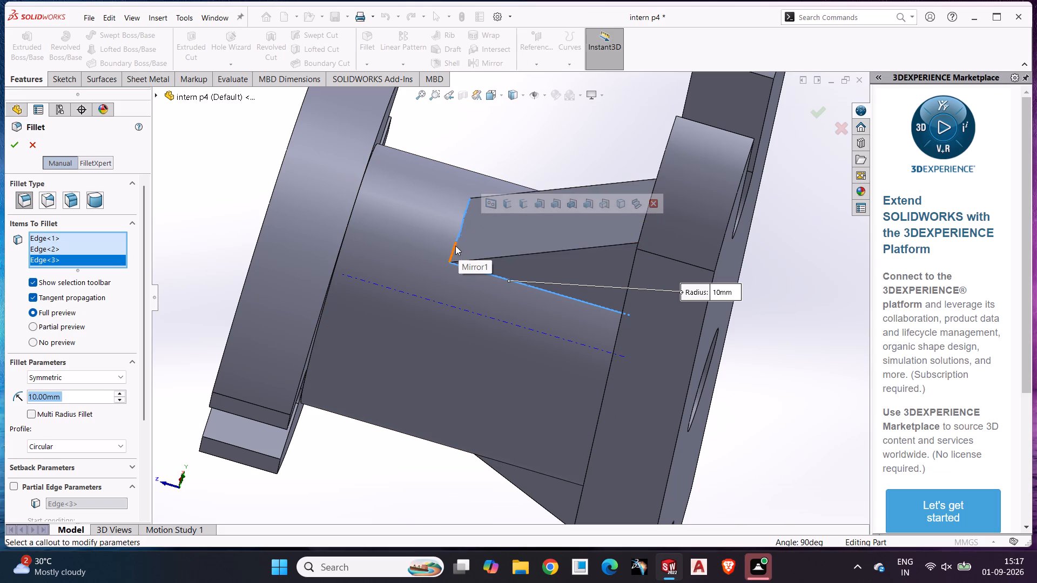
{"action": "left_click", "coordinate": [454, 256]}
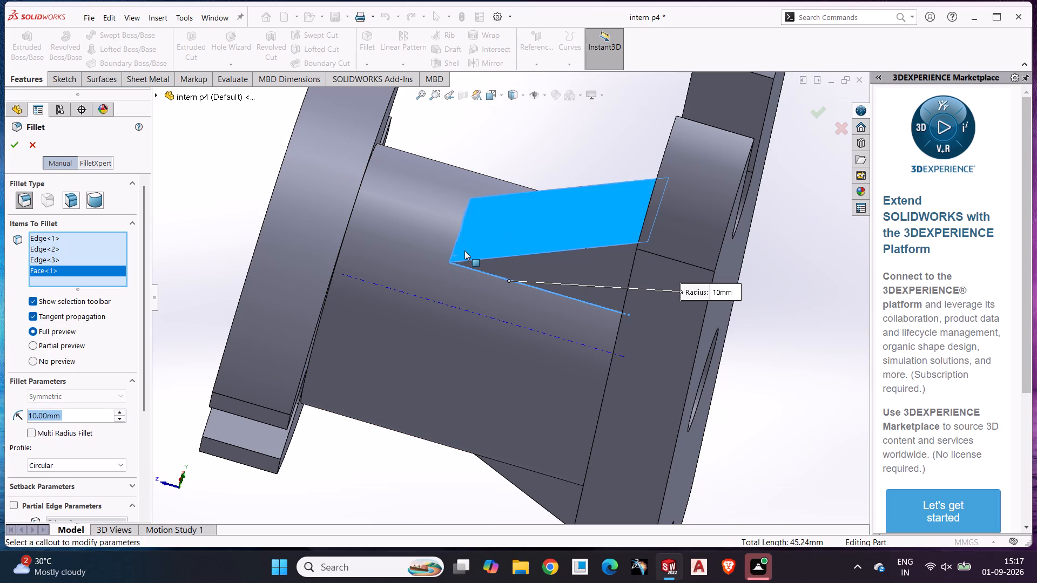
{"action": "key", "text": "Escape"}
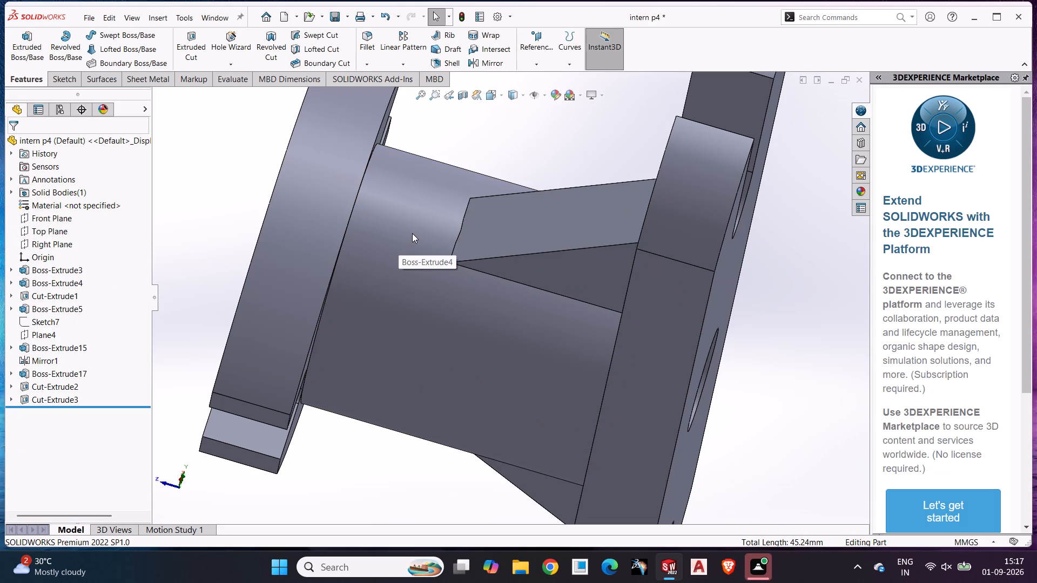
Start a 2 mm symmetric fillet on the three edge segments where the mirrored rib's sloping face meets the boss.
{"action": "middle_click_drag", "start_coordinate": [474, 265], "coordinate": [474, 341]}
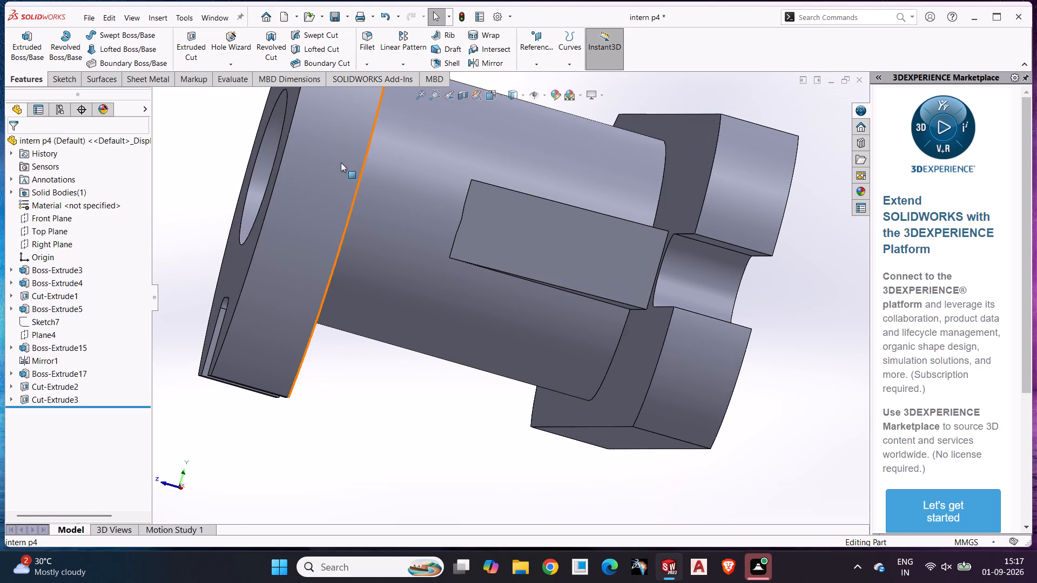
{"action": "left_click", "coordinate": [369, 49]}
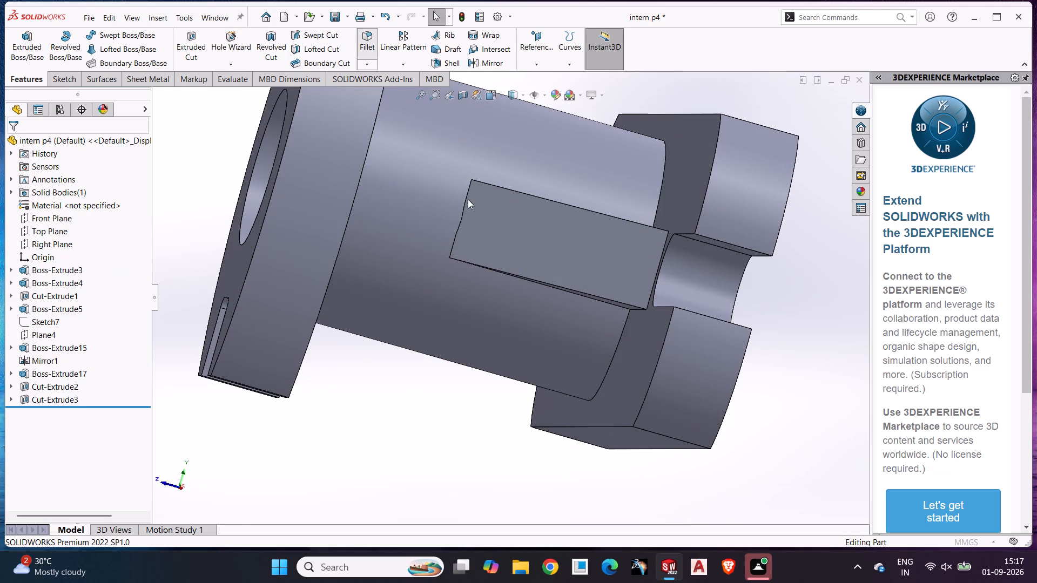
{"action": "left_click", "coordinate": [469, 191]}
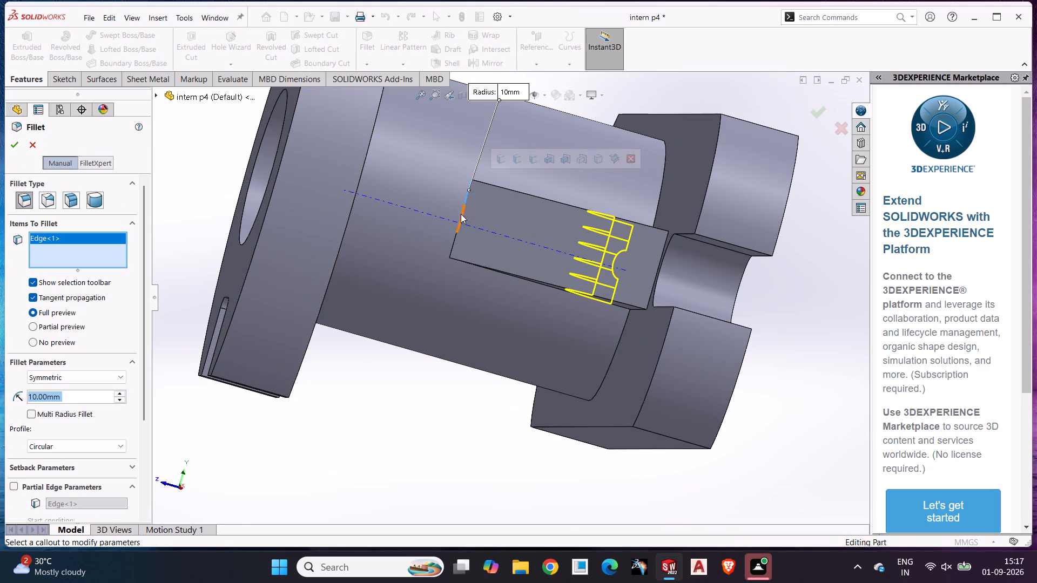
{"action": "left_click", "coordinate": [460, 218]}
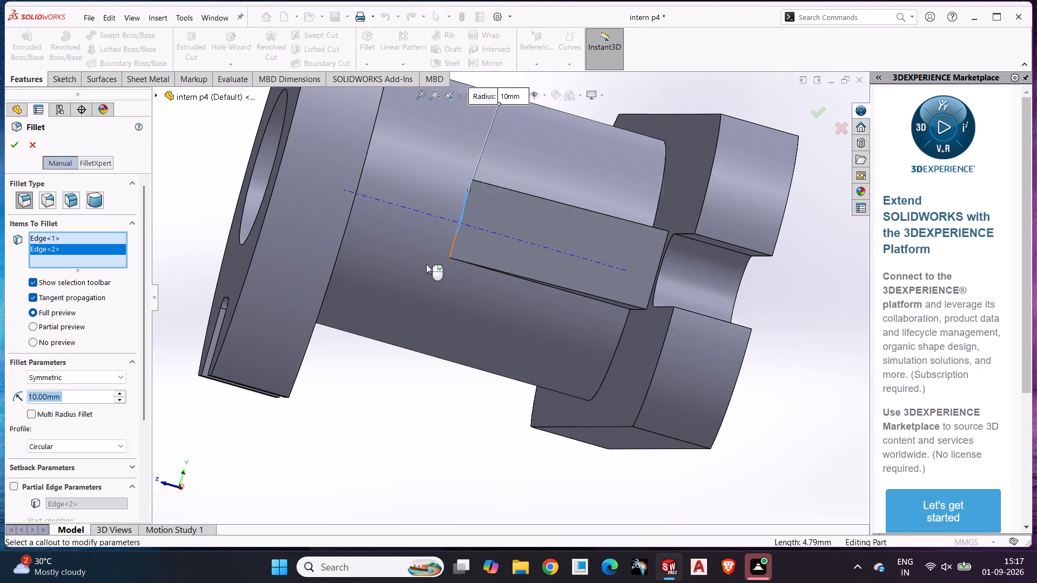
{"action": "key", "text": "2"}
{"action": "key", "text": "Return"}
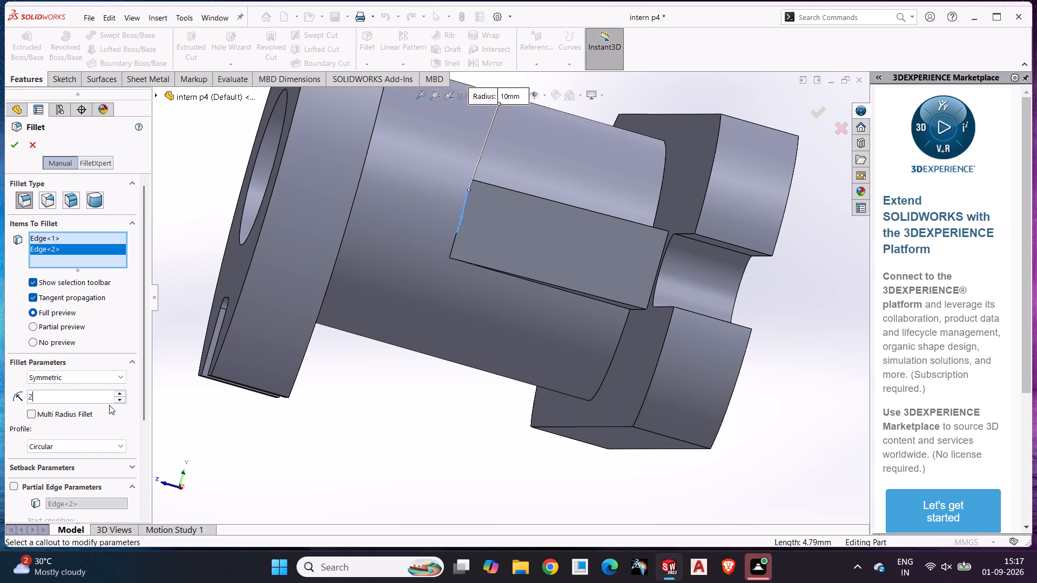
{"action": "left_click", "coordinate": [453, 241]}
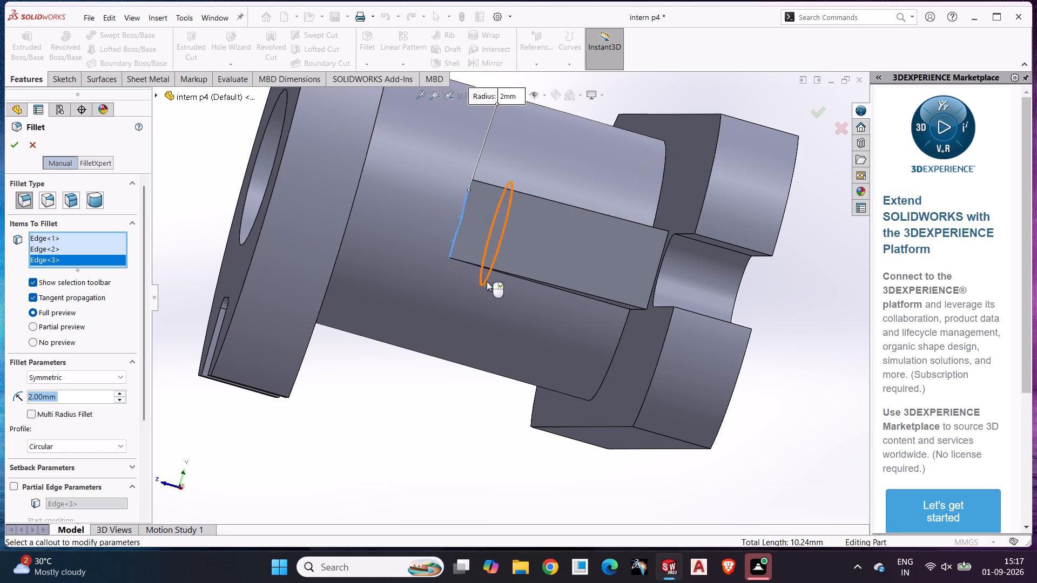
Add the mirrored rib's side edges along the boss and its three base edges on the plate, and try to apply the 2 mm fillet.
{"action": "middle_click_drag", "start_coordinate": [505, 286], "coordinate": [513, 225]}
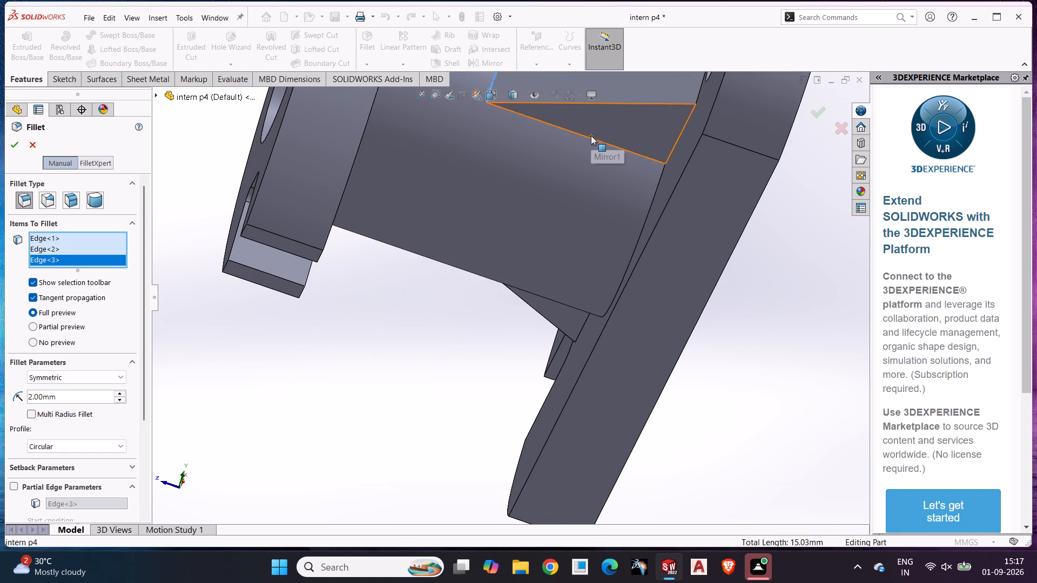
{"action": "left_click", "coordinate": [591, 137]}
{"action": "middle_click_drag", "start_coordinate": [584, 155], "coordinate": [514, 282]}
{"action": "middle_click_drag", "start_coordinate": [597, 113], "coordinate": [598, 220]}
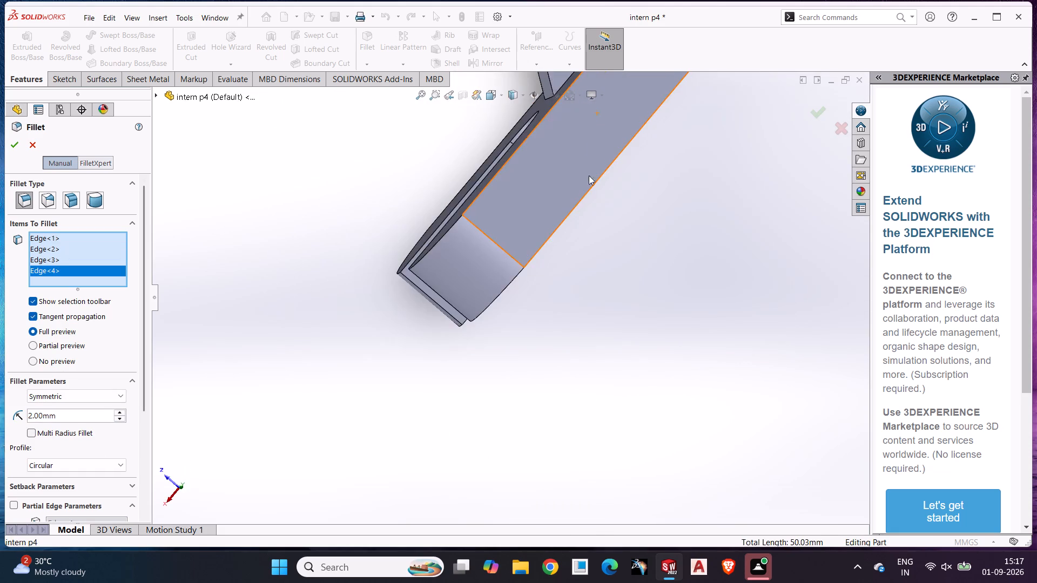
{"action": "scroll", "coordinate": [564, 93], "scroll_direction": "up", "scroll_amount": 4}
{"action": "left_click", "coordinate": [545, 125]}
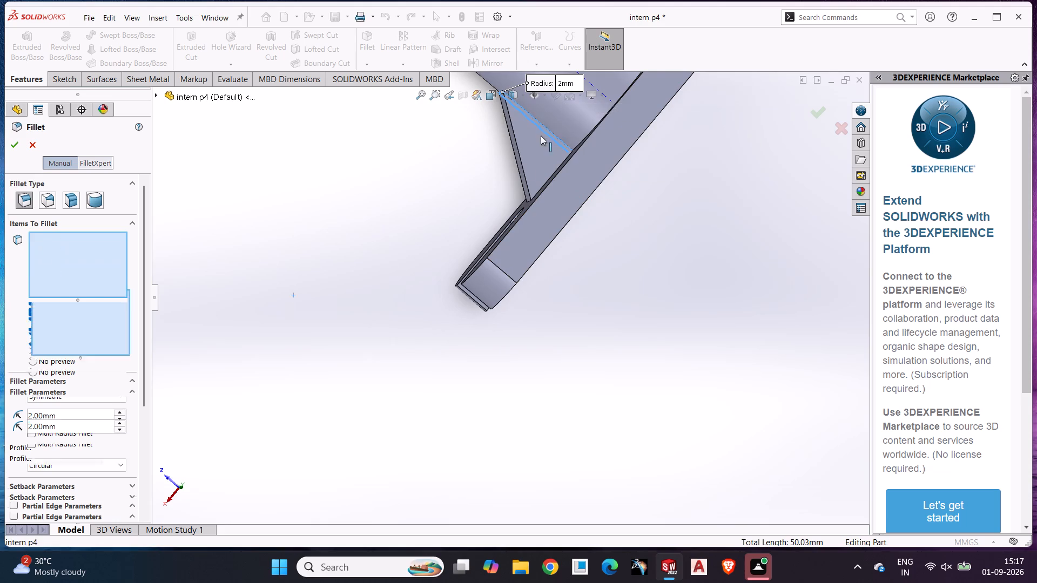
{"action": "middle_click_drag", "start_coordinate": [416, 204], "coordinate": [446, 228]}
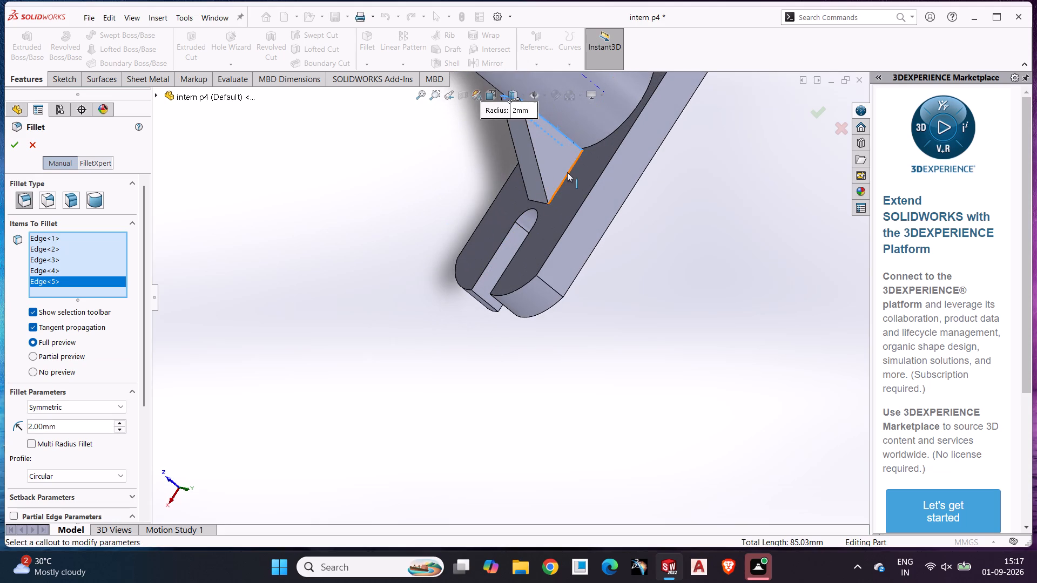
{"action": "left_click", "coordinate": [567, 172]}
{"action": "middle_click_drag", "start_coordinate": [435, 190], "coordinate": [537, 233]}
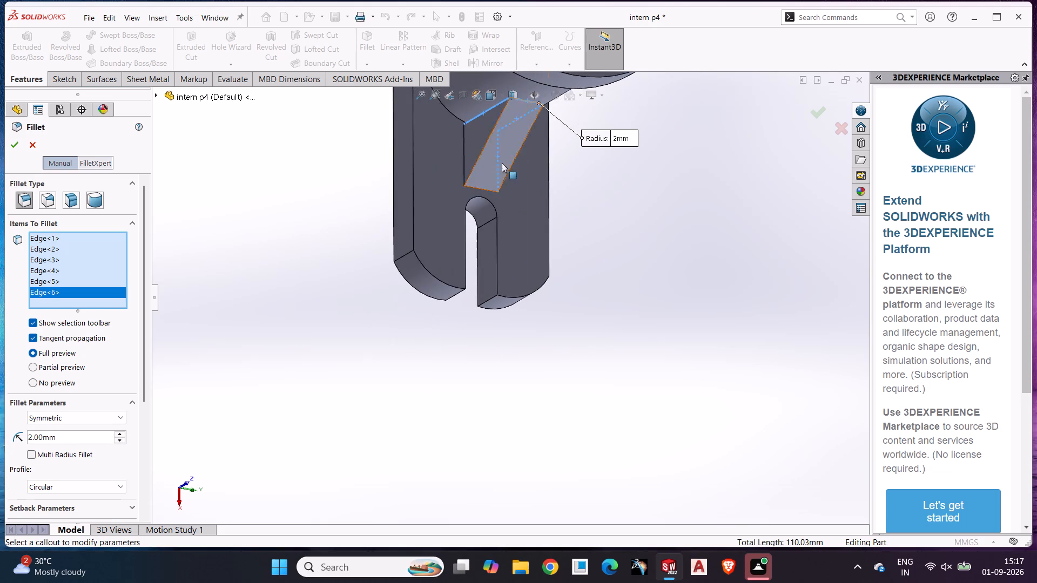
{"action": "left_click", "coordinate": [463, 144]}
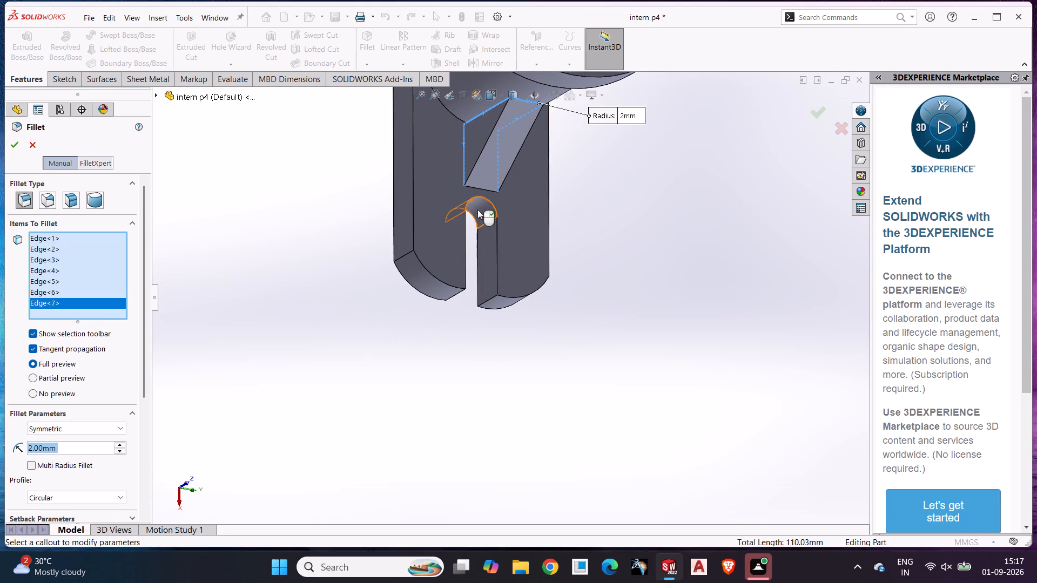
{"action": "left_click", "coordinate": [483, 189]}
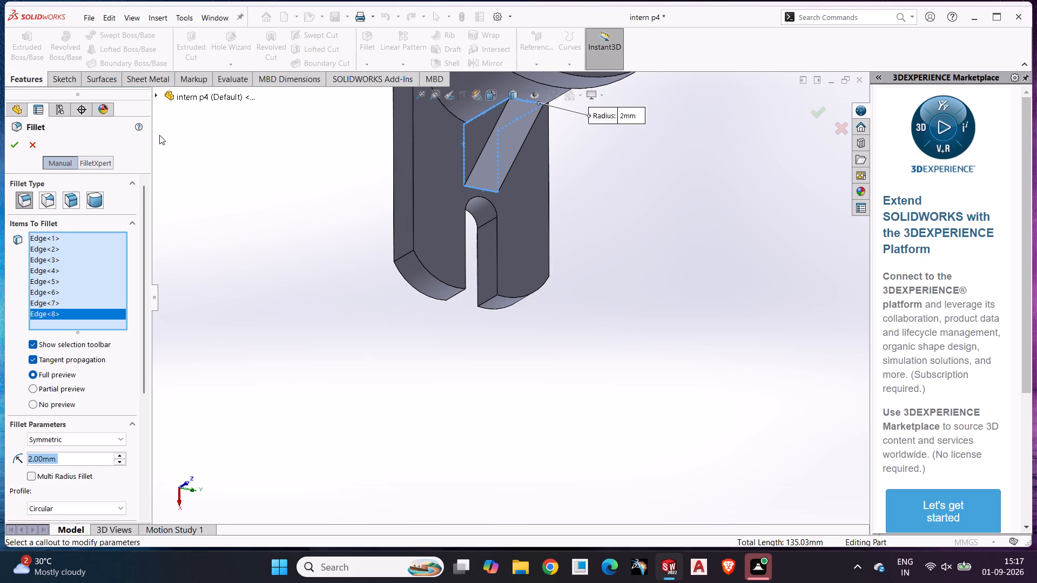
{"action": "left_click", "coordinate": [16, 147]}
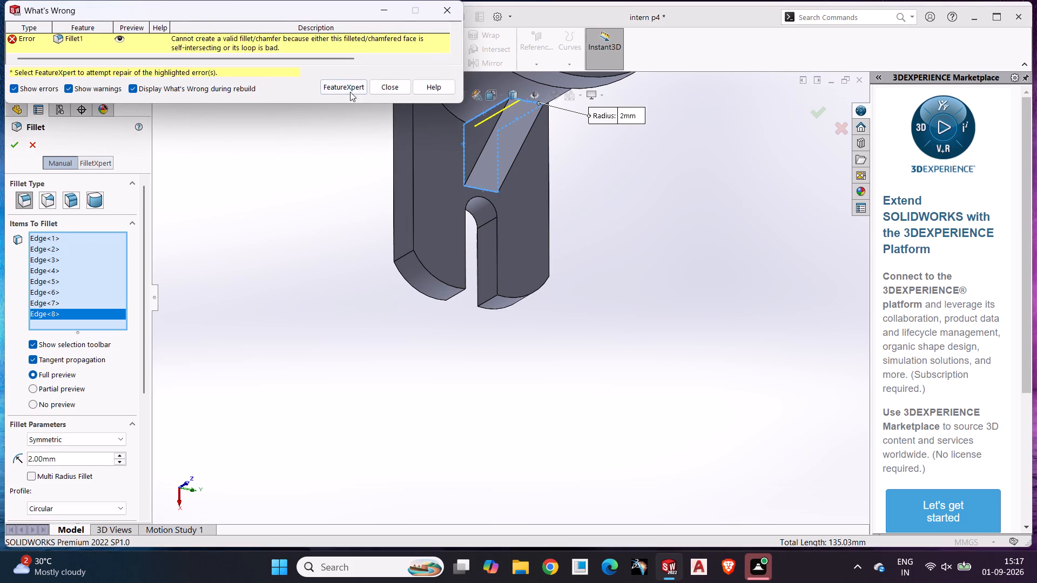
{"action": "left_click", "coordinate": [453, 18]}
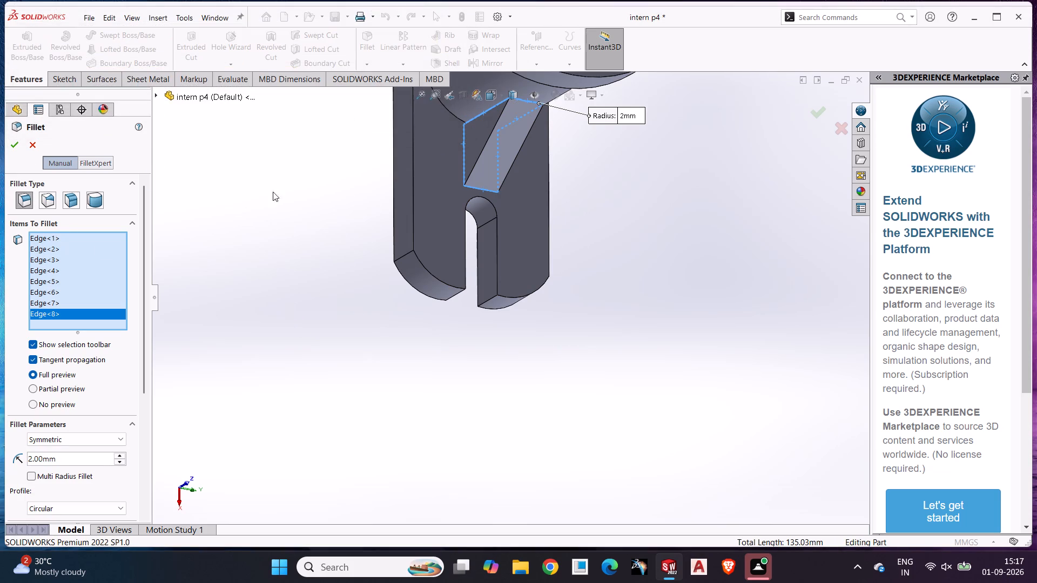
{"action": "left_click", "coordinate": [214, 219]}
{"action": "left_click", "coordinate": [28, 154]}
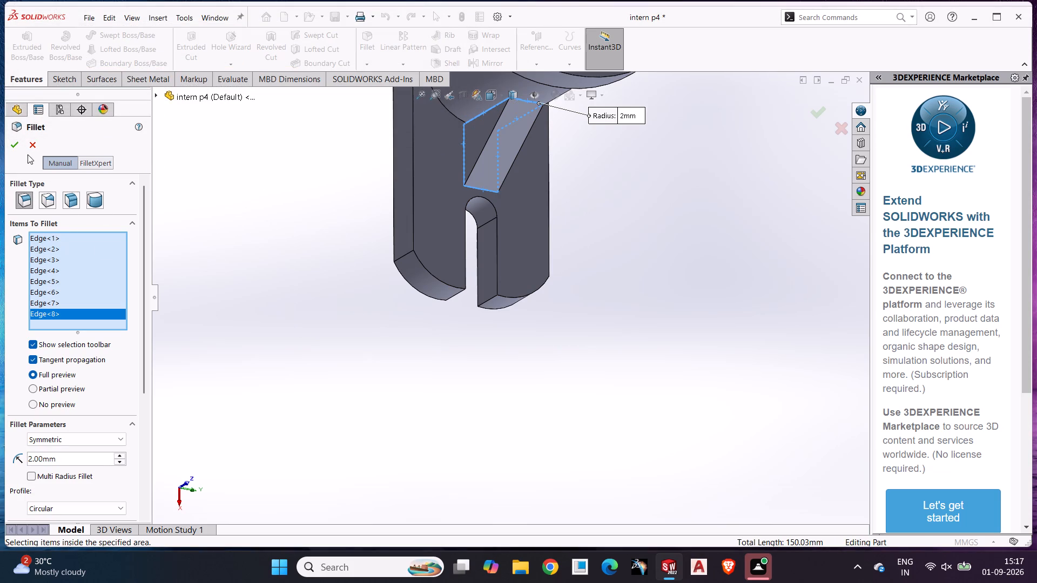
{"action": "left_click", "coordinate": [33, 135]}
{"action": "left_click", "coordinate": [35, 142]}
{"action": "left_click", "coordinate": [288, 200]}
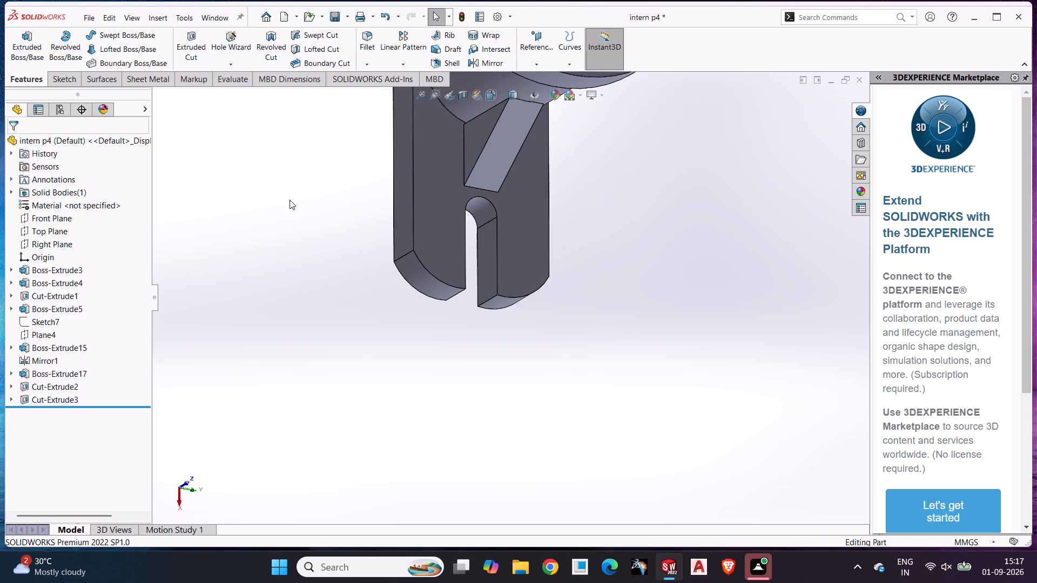
Inspect the whole bracket from the flange face and from the side, covering the stepped bore, notches, ribs and plate slots.
{"action": "middle_click", "coordinate": [289, 200]}
{"action": "scroll", "coordinate": [289, 200], "scroll_direction": "up", "scroll_amount": 3}
{"action": "middle_click_drag", "start_coordinate": [289, 200], "coordinate": [255, 299]}
{"action": "scroll", "coordinate": [261, 328], "scroll_direction": "up", "scroll_amount": 1}
{"action": "scroll", "coordinate": [289, 258], "scroll_direction": "up", "scroll_amount": 2}
{"action": "scroll", "coordinate": [302, 270], "scroll_direction": "down", "scroll_amount": 4}
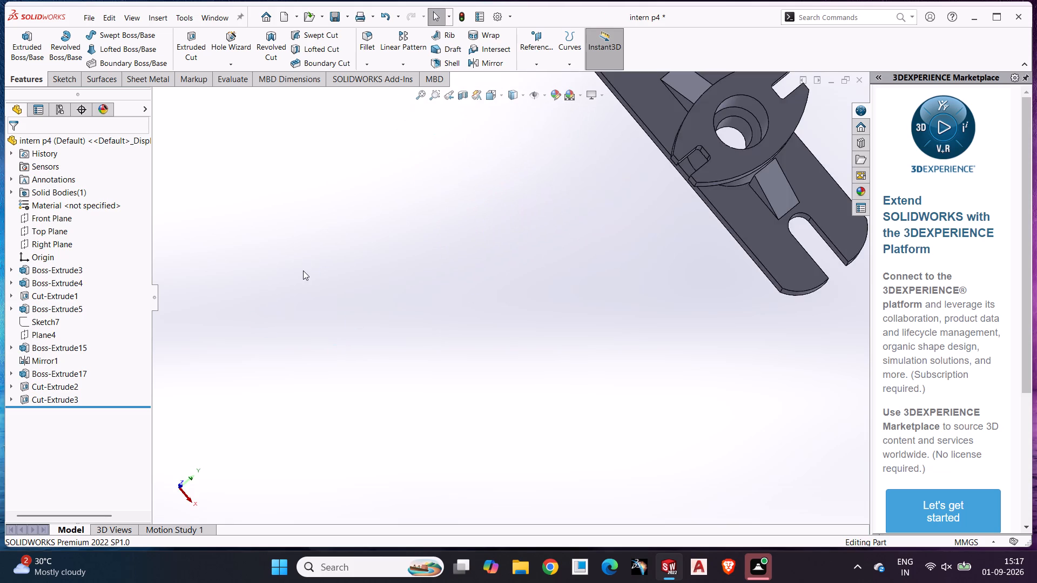
{"action": "scroll", "coordinate": [622, 243], "scroll_direction": "up", "scroll_amount": 3}
{"action": "scroll", "coordinate": [618, 237], "scroll_direction": "down", "scroll_amount": 3}
{"action": "scroll", "coordinate": [614, 235], "scroll_direction": "up", "scroll_amount": 3}
{"action": "scroll", "coordinate": [582, 245], "scroll_direction": "down", "scroll_amount": 4}
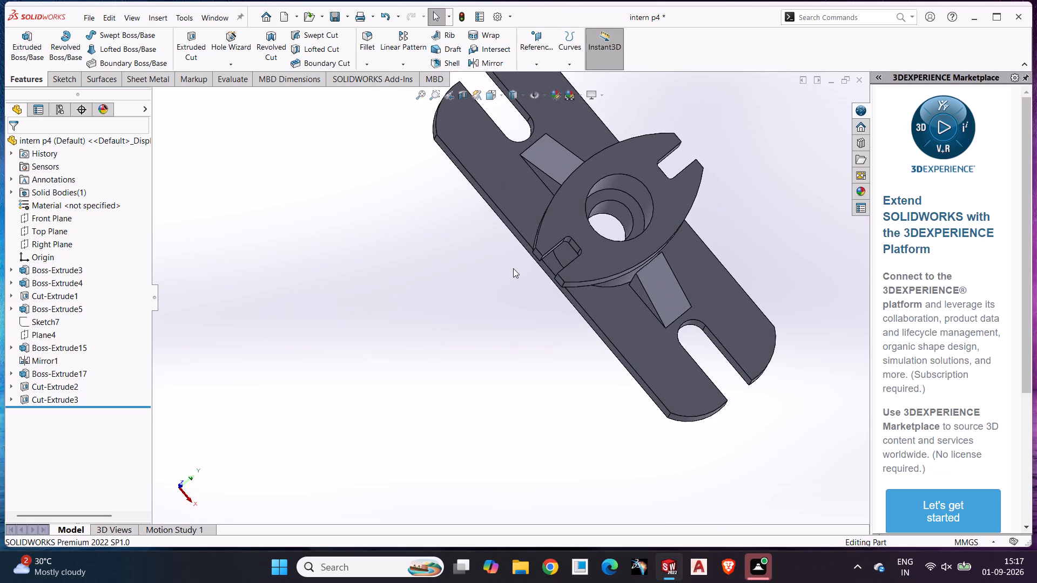
{"action": "scroll", "coordinate": [514, 267], "scroll_direction": "up", "scroll_amount": 1}
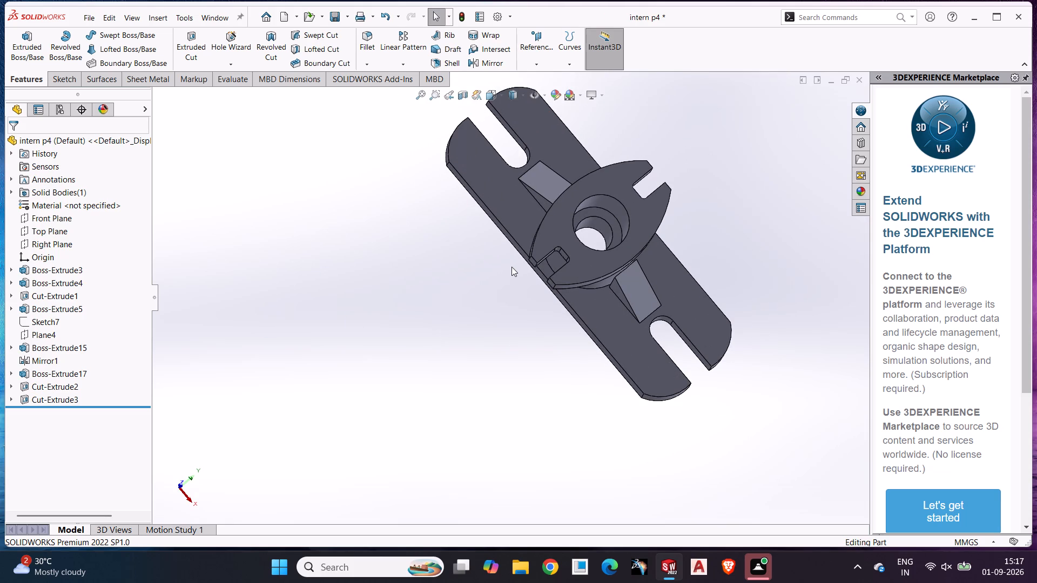
{"action": "scroll", "coordinate": [516, 266], "scroll_direction": "up", "scroll_amount": 1}
{"action": "scroll", "coordinate": [516, 266], "scroll_direction": "down", "scroll_amount": 1}
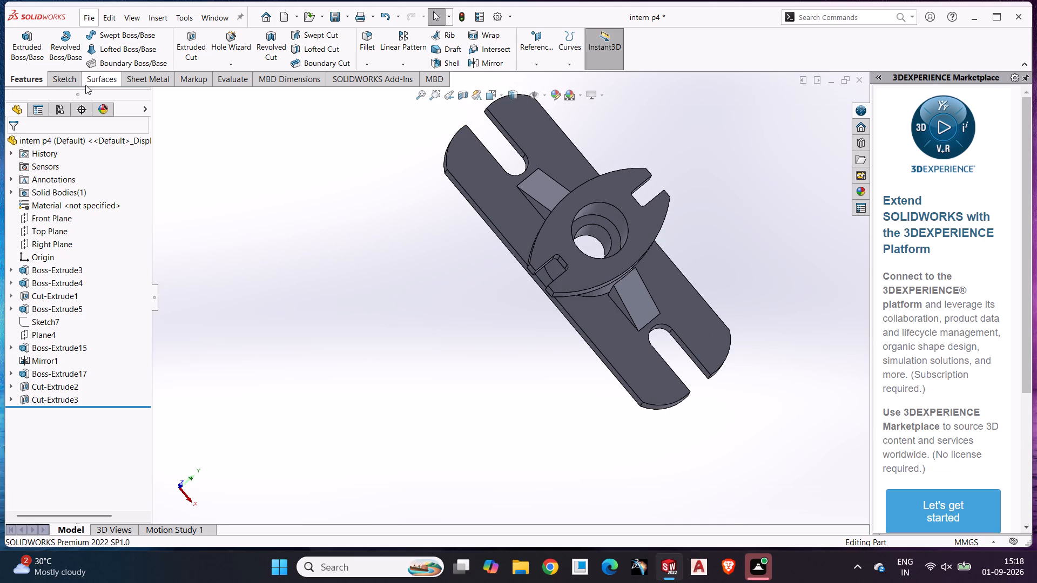
{"action": "scroll", "coordinate": [277, 121], "scroll_direction": "down", "scroll_amount": 2}
{"action": "scroll", "coordinate": [494, 229], "scroll_direction": "up", "scroll_amount": 2}
{"action": "middle_click_drag", "start_coordinate": [631, 264], "coordinate": [488, 338]}
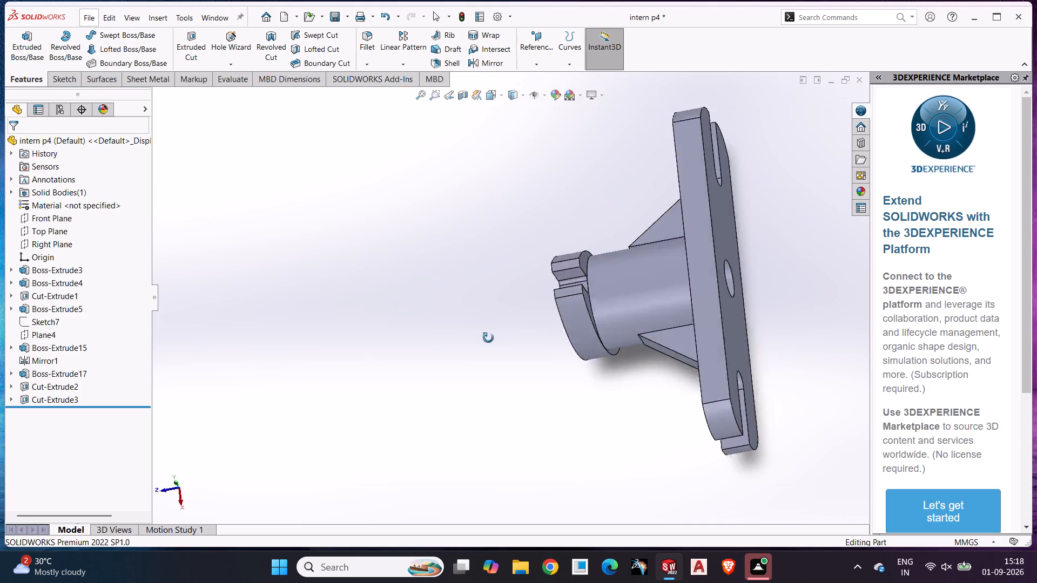
Examine the bracket's plate back, flange face, ribs, stepped bore and slots from several angles.
{"action": "middle_click_drag", "start_coordinate": [488, 338], "coordinate": [175, 364]}
{"action": "middle_click_drag", "start_coordinate": [535, 360], "coordinate": [767, 316]}
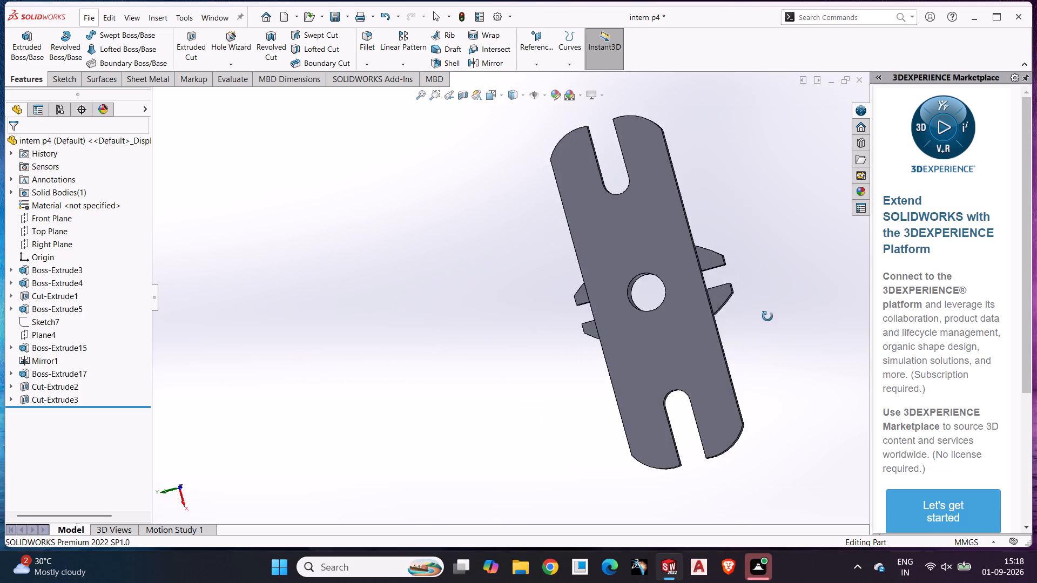
{"action": "middle_click_drag", "start_coordinate": [767, 316], "coordinate": [494, 331]}
{"action": "scroll", "coordinate": [605, 324], "scroll_direction": "down", "scroll_amount": 2}
{"action": "scroll", "coordinate": [600, 320], "scroll_direction": "up", "scroll_amount": 2}
{"action": "middle_click_drag", "start_coordinate": [605, 317], "coordinate": [638, 323]}
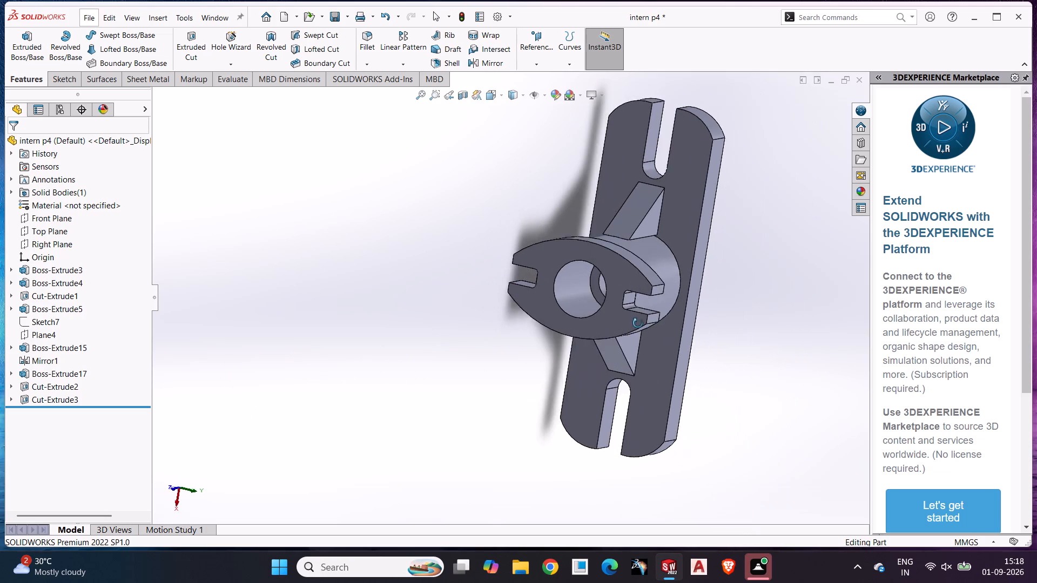
{"action": "middle_click_drag", "start_coordinate": [638, 323], "coordinate": [548, 335]}
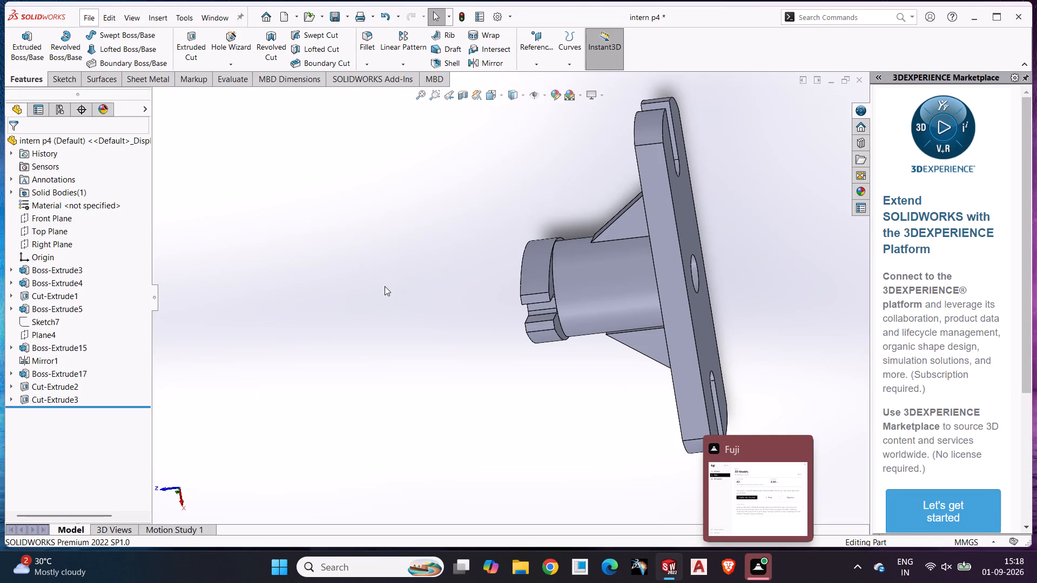
{"action": "middle_click_drag", "start_coordinate": [500, 251], "coordinate": [623, 253]}
{"action": "scroll", "coordinate": [623, 253], "scroll_direction": "down", "scroll_amount": 2}
{"action": "middle_click_drag", "start_coordinate": [623, 253], "coordinate": [623, 252]}
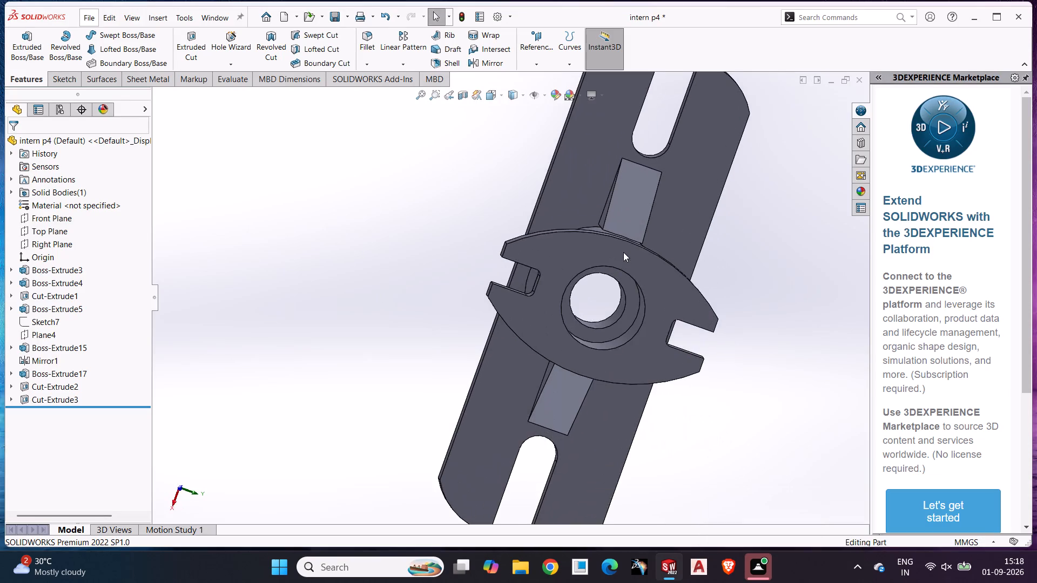
{"action": "middle_click_drag", "start_coordinate": [623, 252], "coordinate": [546, 309]}
{"action": "scroll", "coordinate": [546, 309], "scroll_direction": "up", "scroll_amount": 1}
{"action": "middle_click_drag", "start_coordinate": [546, 309], "coordinate": [588, 240]}
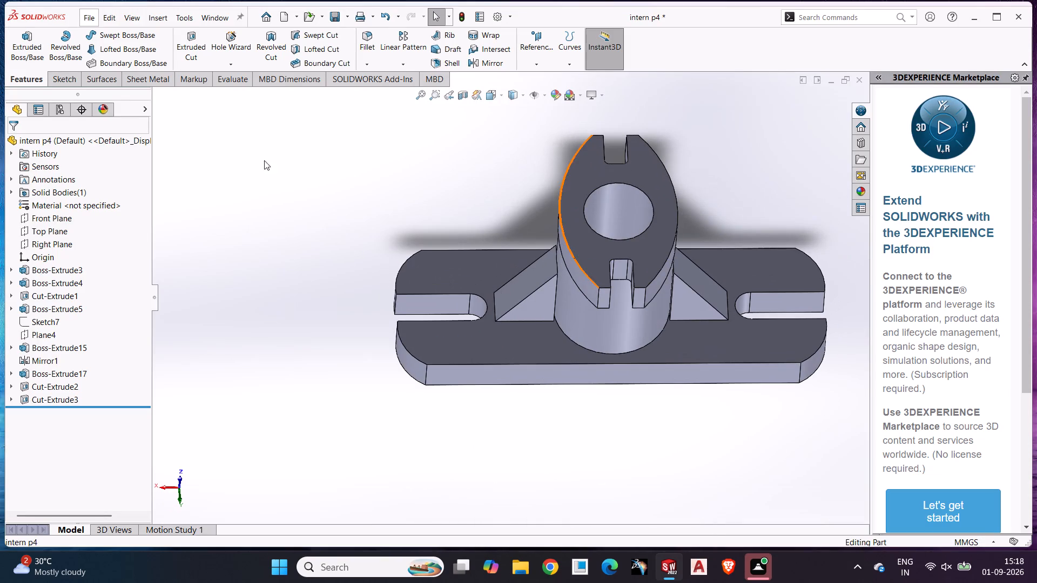
Create a new drawing from the bracket part on a standard A0 (ISO) sheet with the sheet format displayed.
{"action": "left_click", "coordinate": [86, 16]}
{"action": "left_click", "coordinate": [130, 111]}
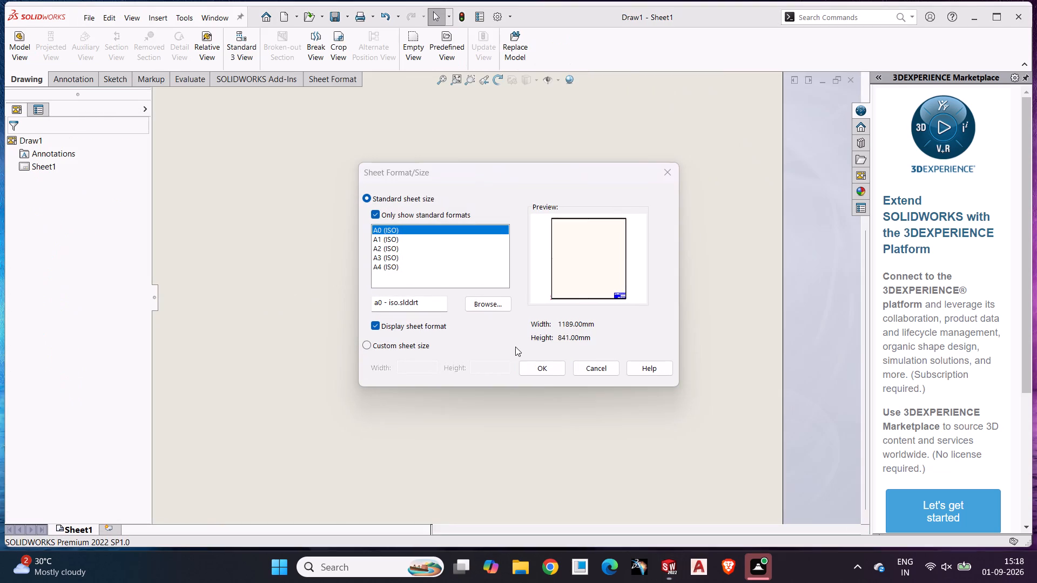
{"action": "left_click", "coordinate": [543, 374]}
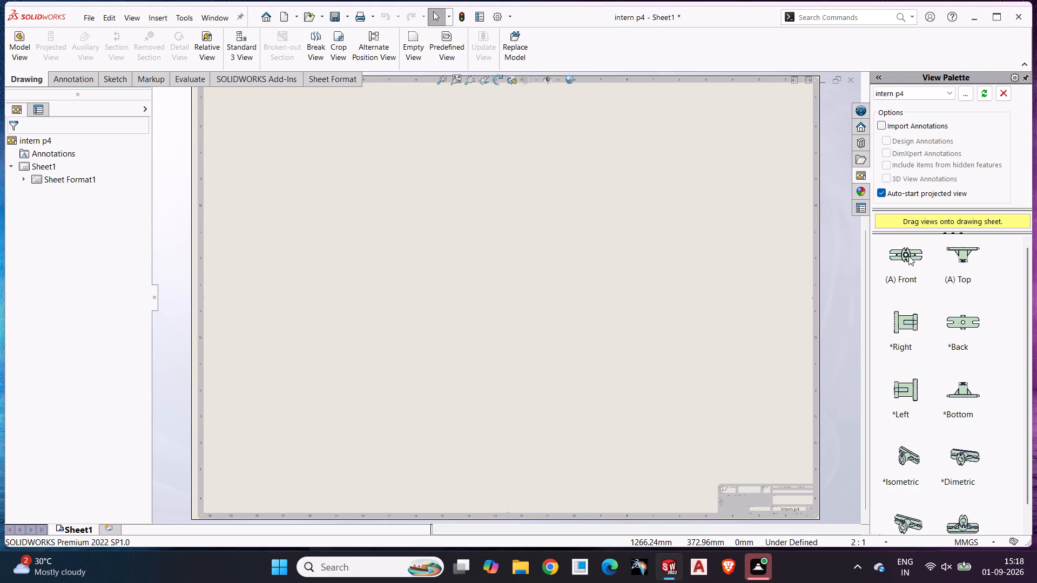
Place the Front view near the middle of the sheet and project a side view to its right.
{"action": "left_click_drag", "start_coordinate": [908, 256], "coordinate": [564, 306]}
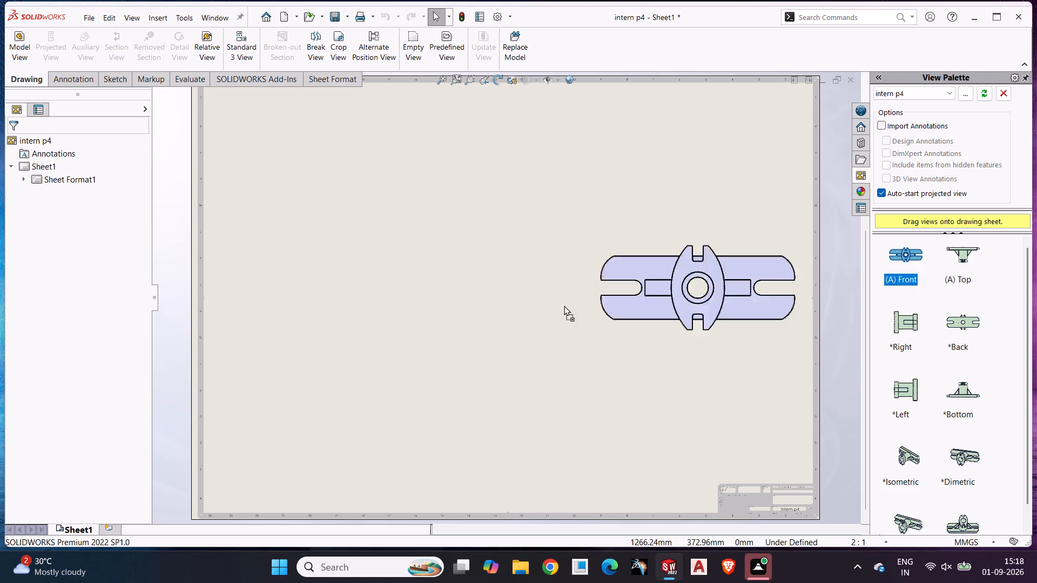
{"action": "left_click_drag", "start_coordinate": [564, 306], "coordinate": [493, 303]}
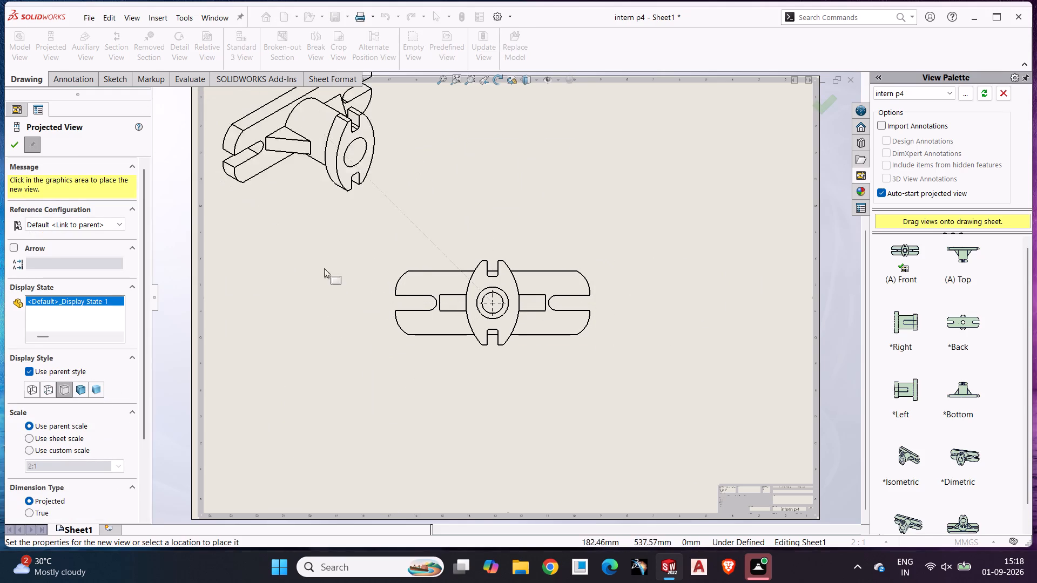
{"action": "left_click", "coordinate": [699, 292]}
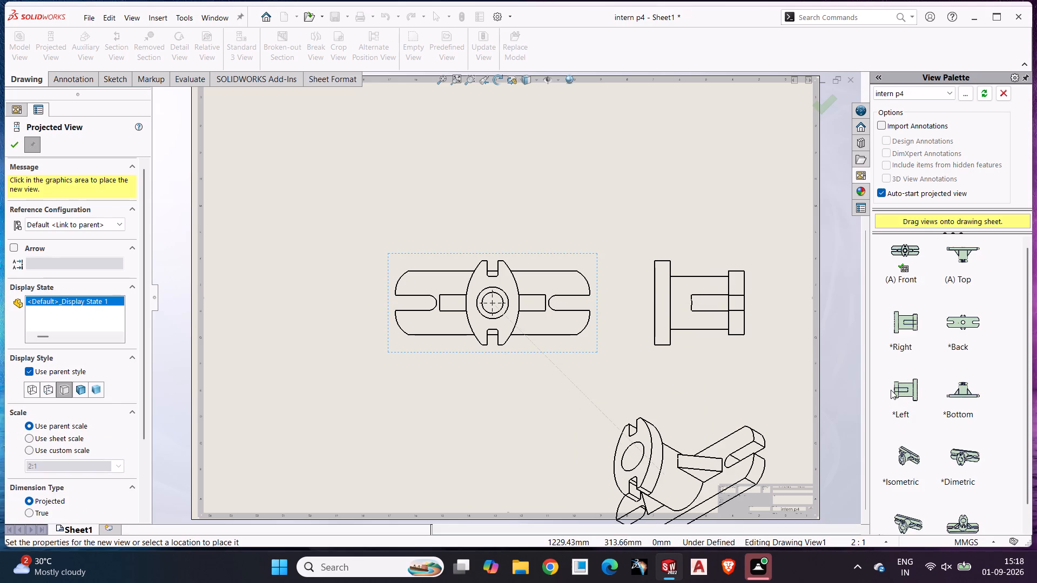
{"action": "key", "text": "Escape"}
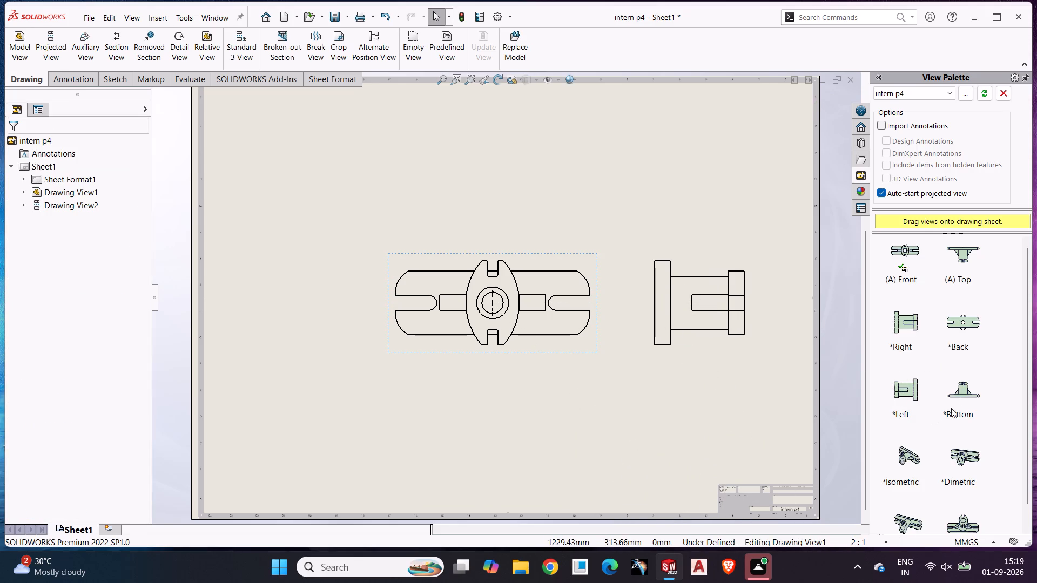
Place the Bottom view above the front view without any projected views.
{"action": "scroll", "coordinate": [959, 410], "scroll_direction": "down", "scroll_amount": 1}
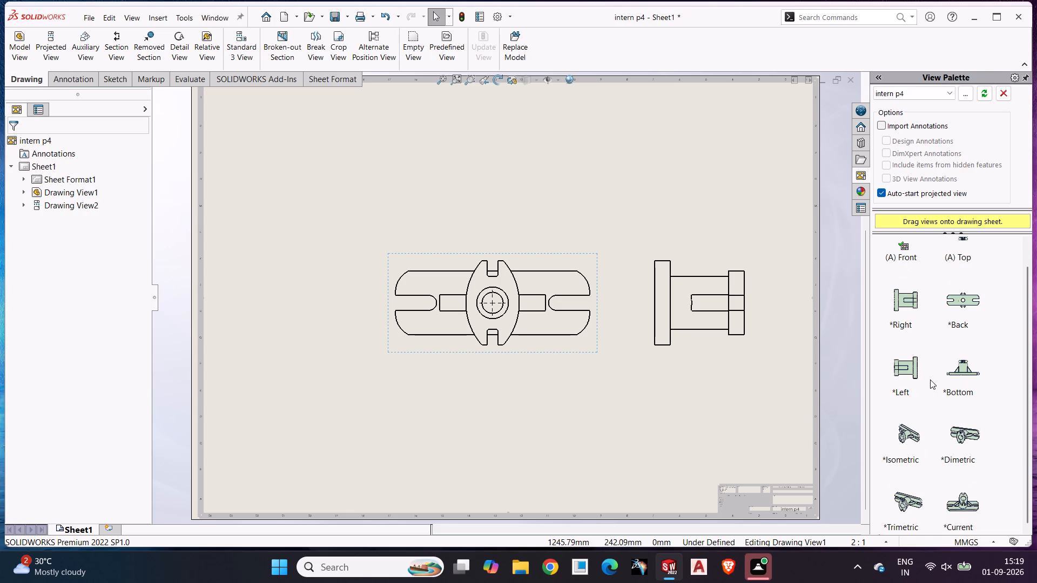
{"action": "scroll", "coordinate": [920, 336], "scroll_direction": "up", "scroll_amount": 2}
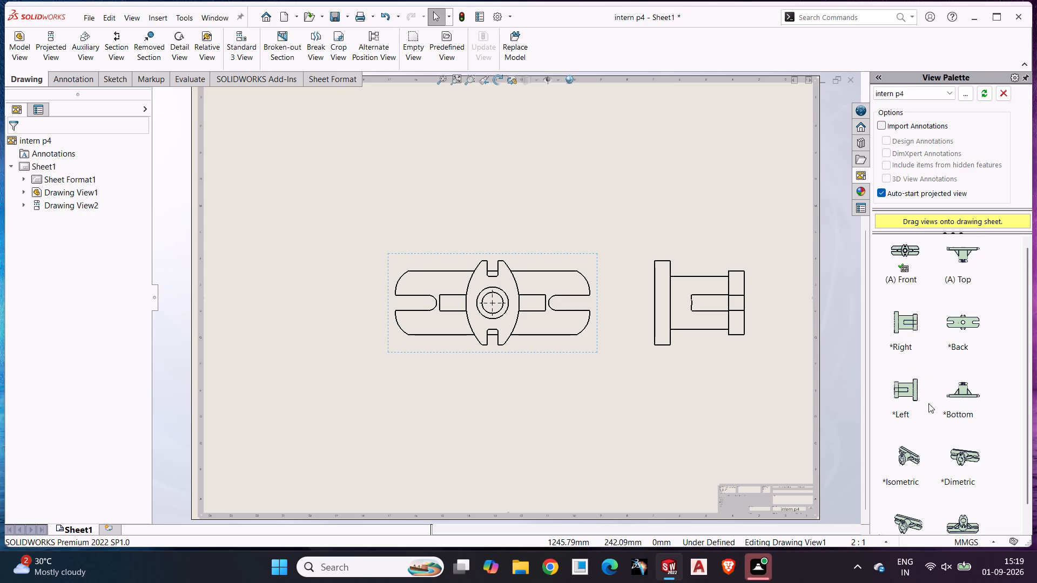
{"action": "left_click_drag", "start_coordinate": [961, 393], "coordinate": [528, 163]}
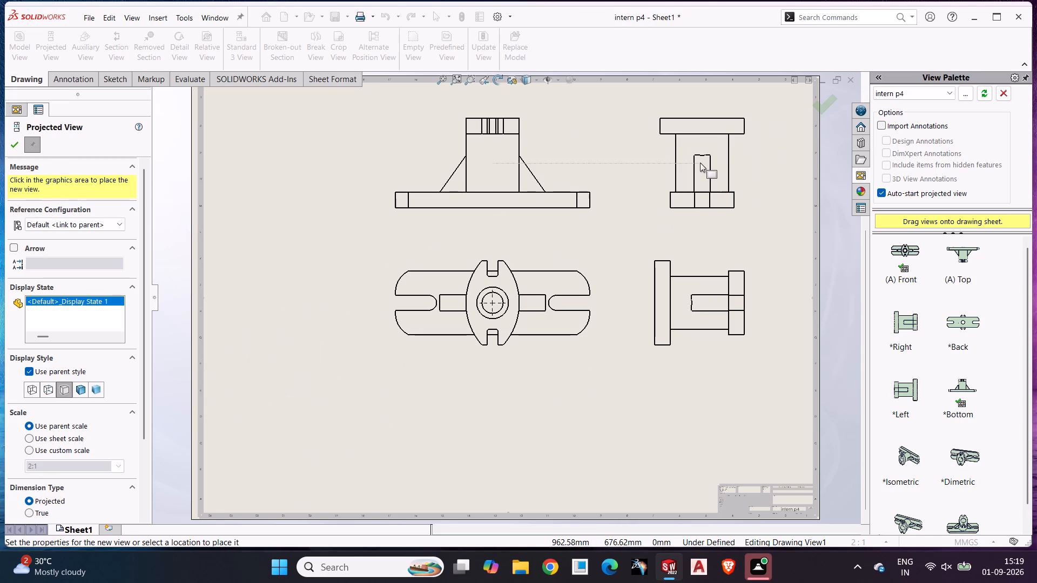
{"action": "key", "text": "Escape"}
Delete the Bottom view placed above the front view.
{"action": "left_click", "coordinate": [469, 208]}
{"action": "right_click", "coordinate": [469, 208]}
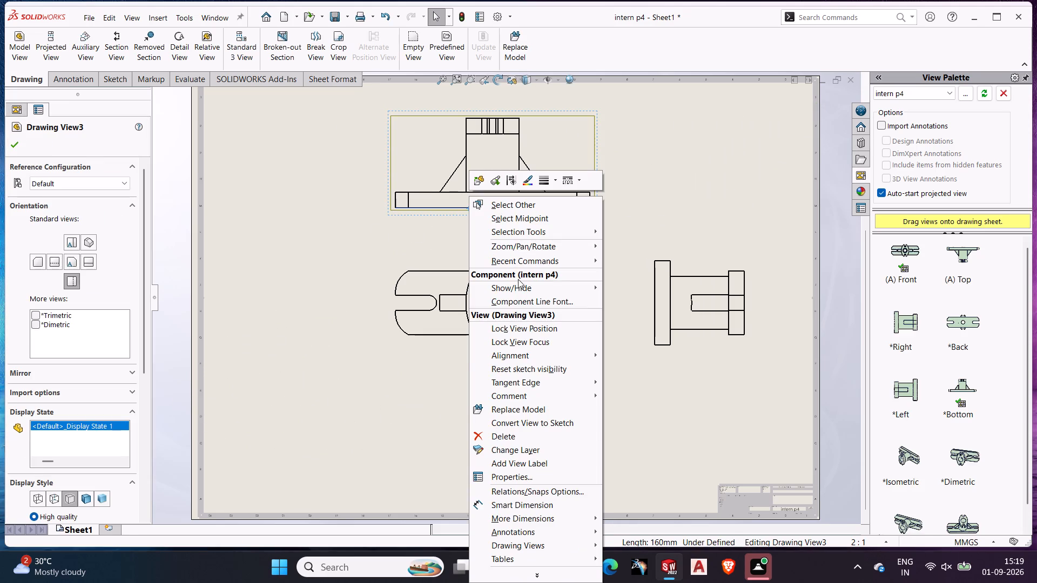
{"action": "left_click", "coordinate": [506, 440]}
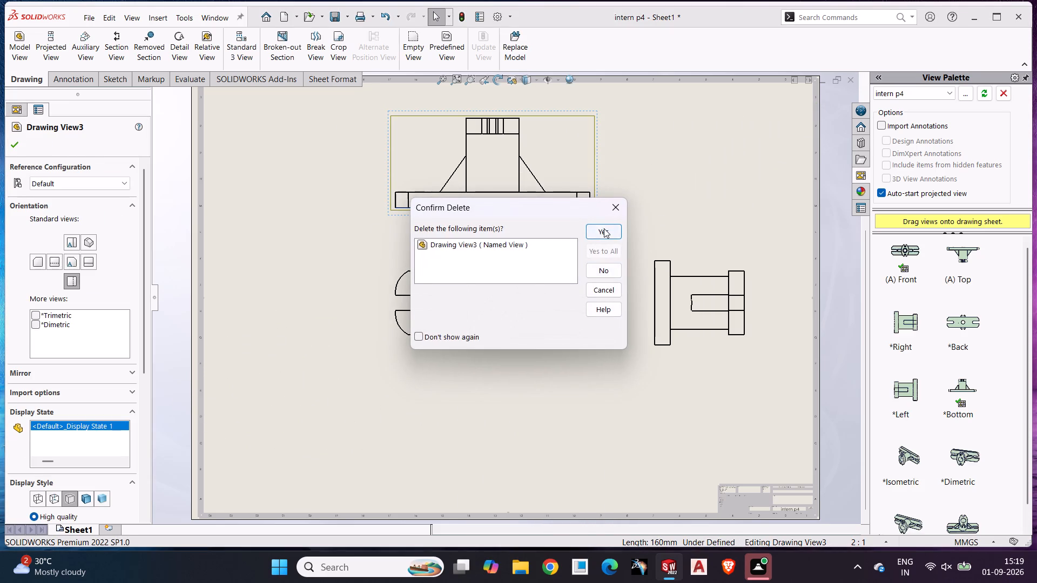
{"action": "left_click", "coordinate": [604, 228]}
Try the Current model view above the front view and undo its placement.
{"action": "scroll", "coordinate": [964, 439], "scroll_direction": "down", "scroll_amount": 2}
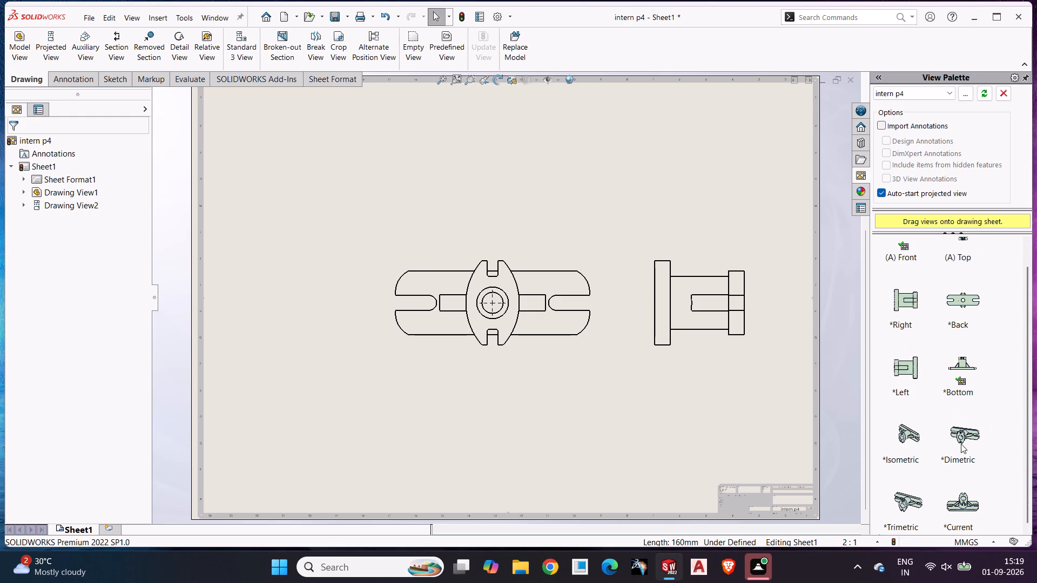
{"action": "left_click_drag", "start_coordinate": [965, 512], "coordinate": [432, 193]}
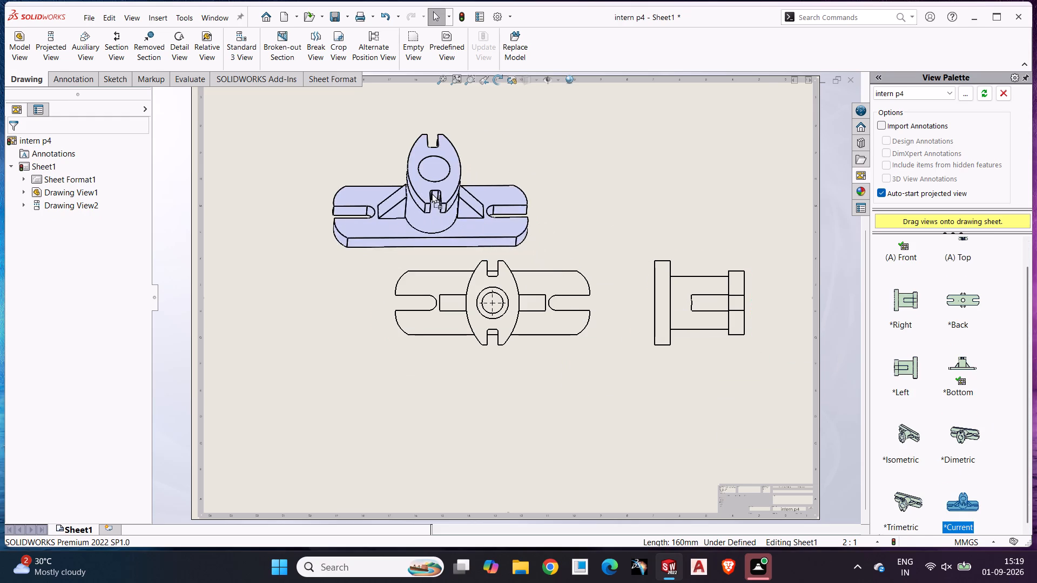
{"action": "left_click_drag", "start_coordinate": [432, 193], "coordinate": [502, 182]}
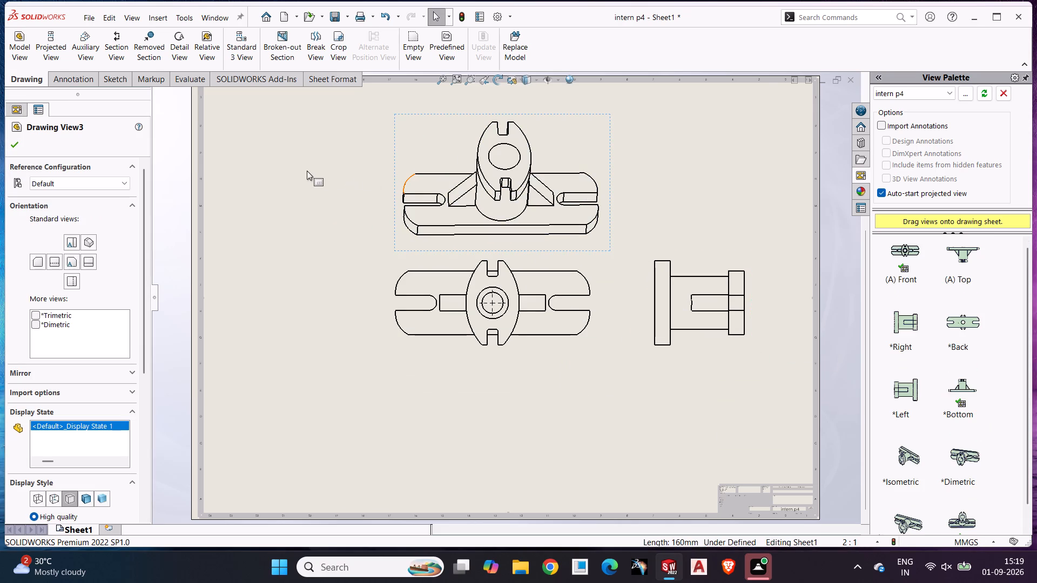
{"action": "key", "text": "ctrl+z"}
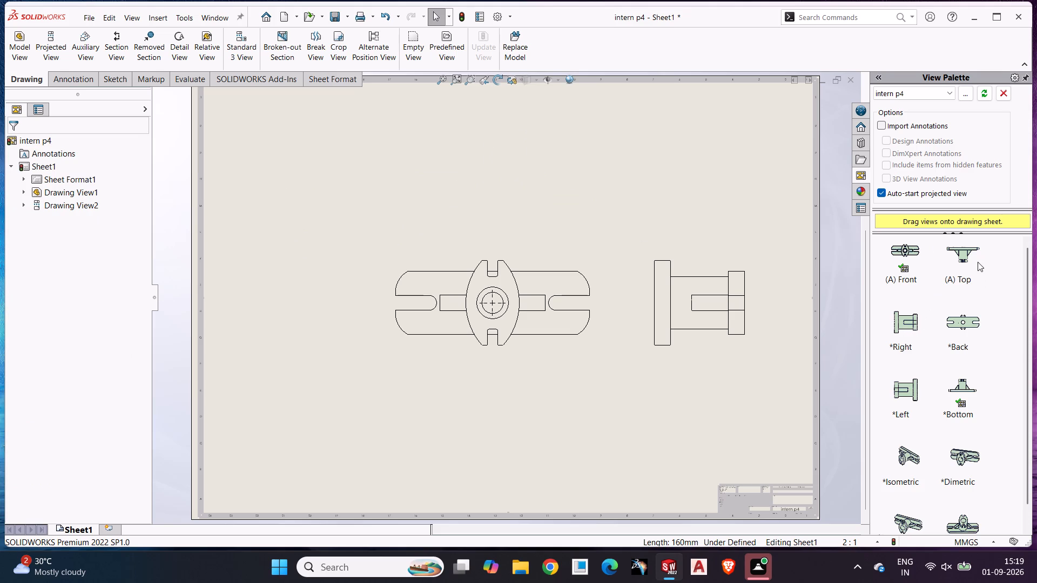
Place the Top view directly above the front view without any projected views.
{"action": "left_click_drag", "start_coordinate": [964, 252], "coordinate": [536, 185]}
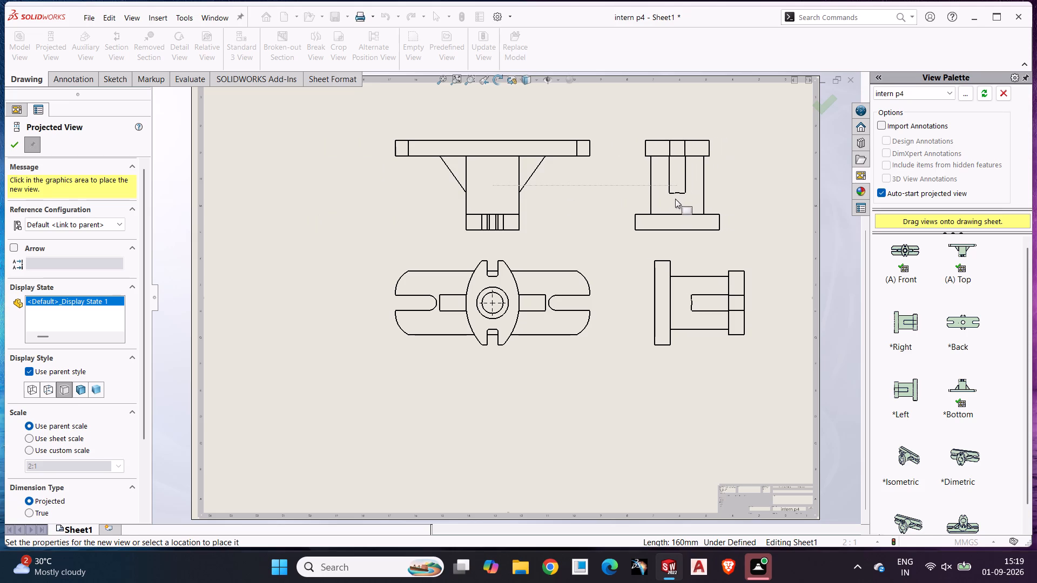
{"action": "key", "text": "Escape"}
Place the Bottom view aligned below the front view and project a side view to its right.
{"action": "left_click_drag", "start_coordinate": [961, 398], "coordinate": [299, 196]}
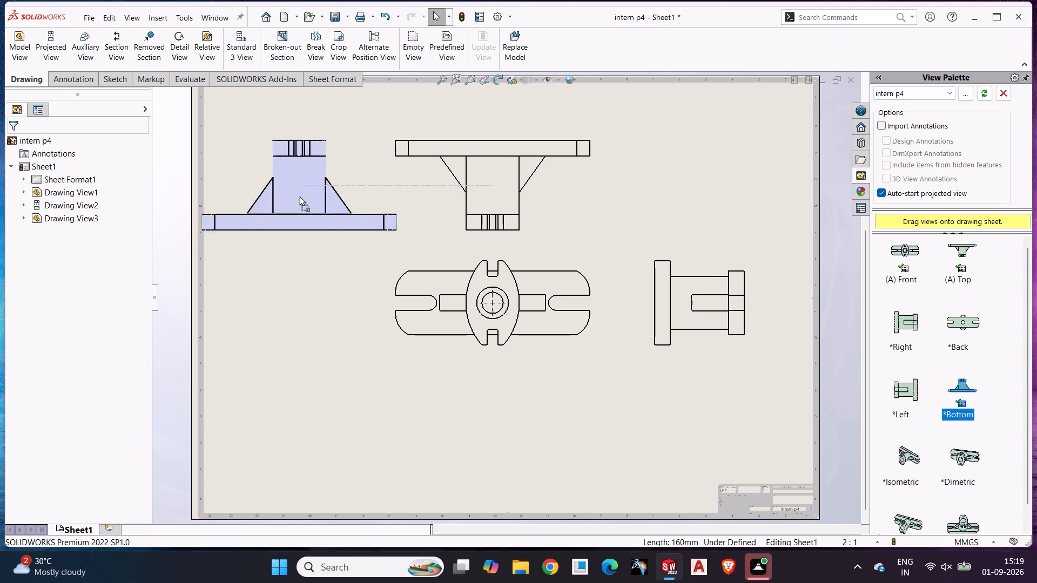
{"action": "left_click_drag", "start_coordinate": [299, 196], "coordinate": [495, 435]}
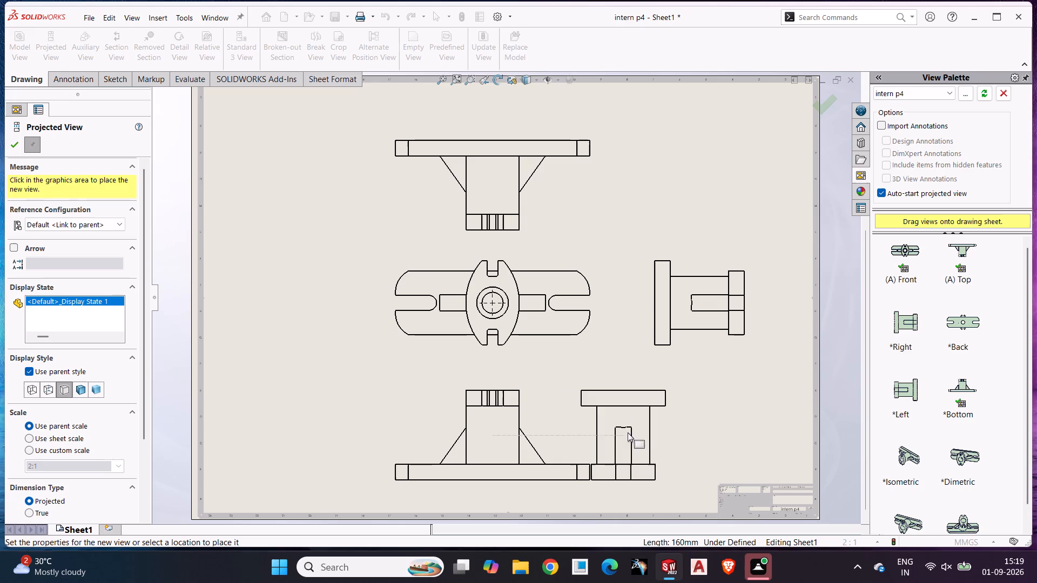
{"action": "left_click", "coordinate": [703, 399]}
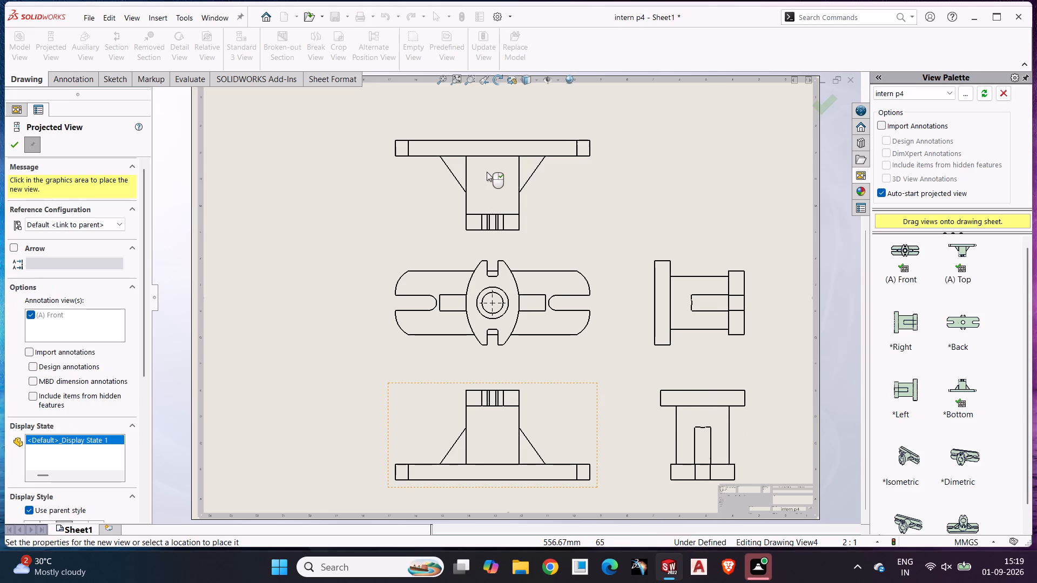
{"action": "key", "text": "Escape"}
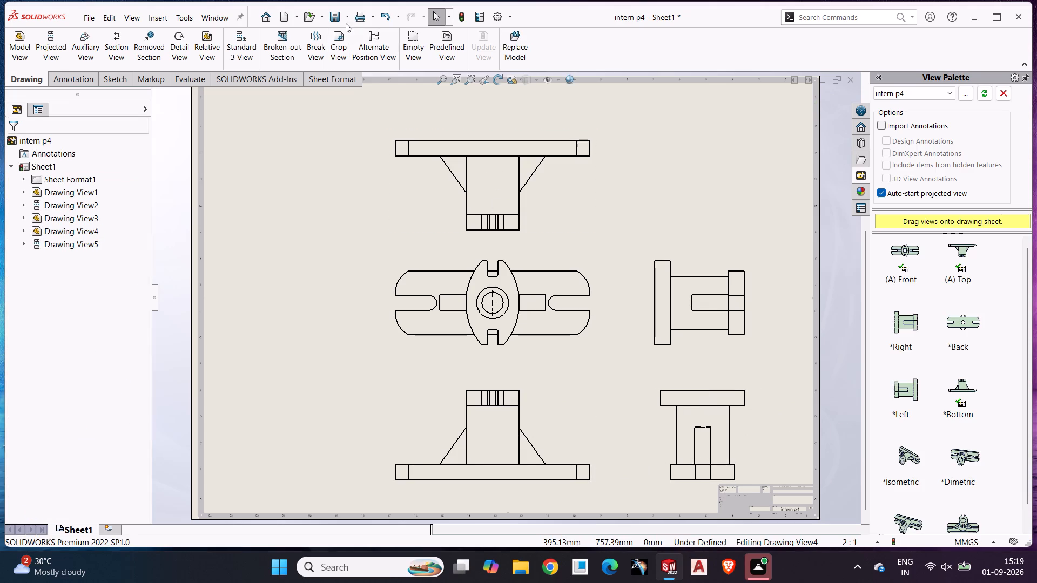
Save the drawing as an Adobe PDF named intern p5 in the SoidWorks Drawings folder.
{"action": "left_click", "coordinate": [346, 23]}
{"action": "left_click", "coordinate": [346, 40]}
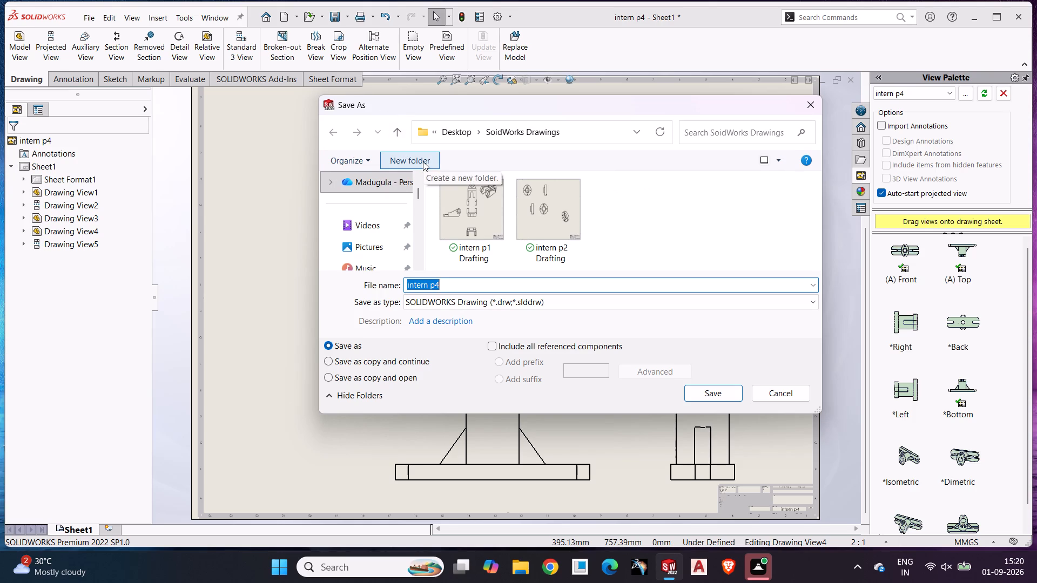
{"action": "left_click", "coordinate": [450, 281]}
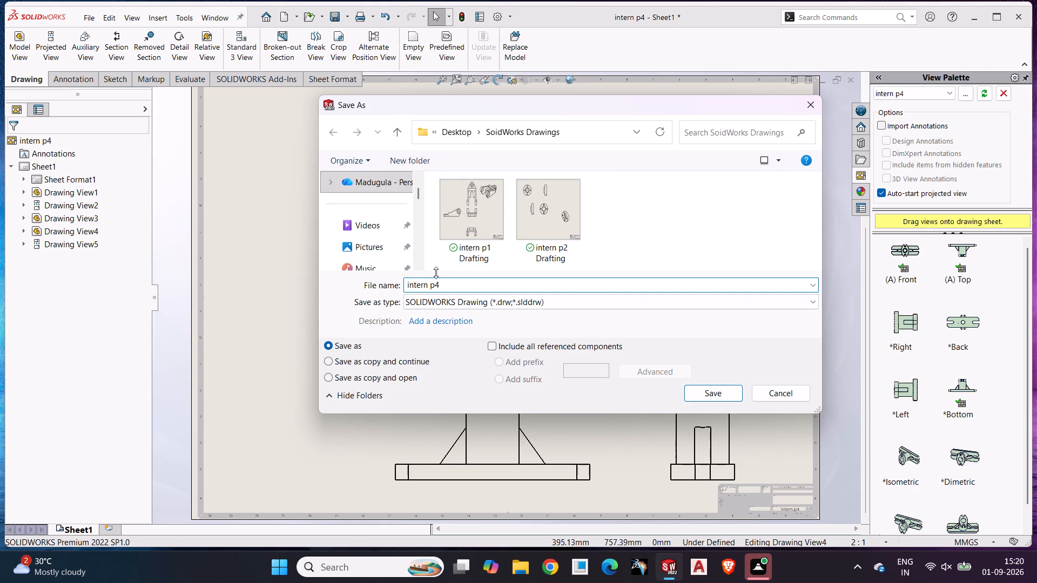
{"action": "key", "text": "BackSpace"}
{"action": "type", "text": "5"}
{"action": "key", "text": "space"}
{"action": "left_click", "coordinate": [542, 297]}
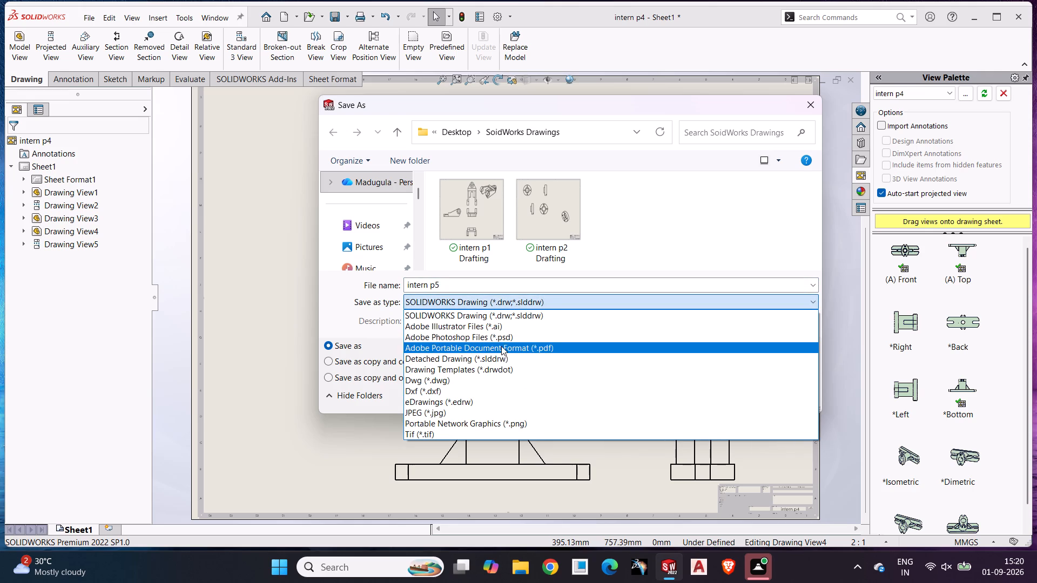
{"action": "left_click", "coordinate": [501, 346]}
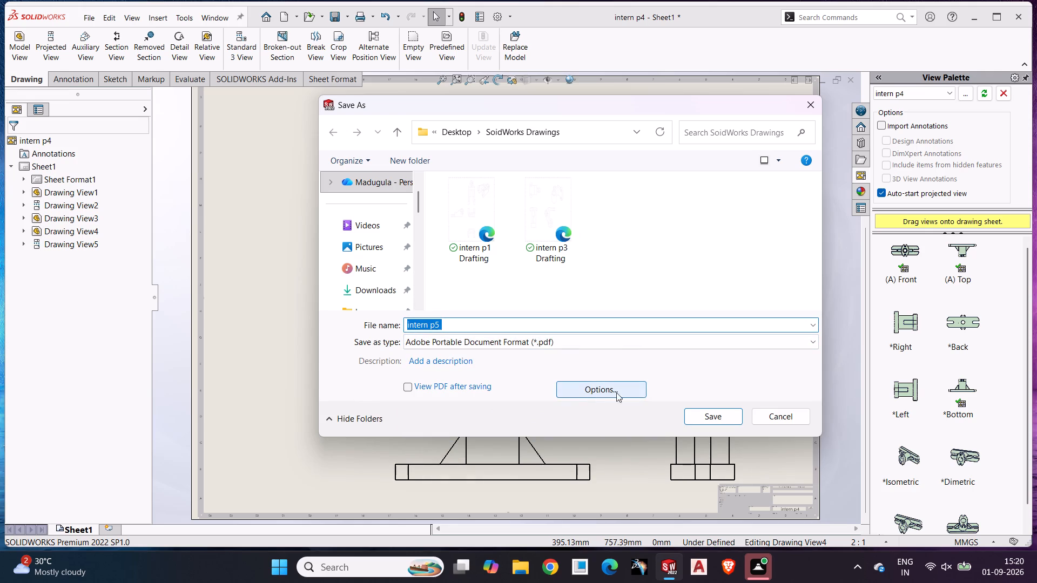
{"action": "left_click", "coordinate": [697, 413]}
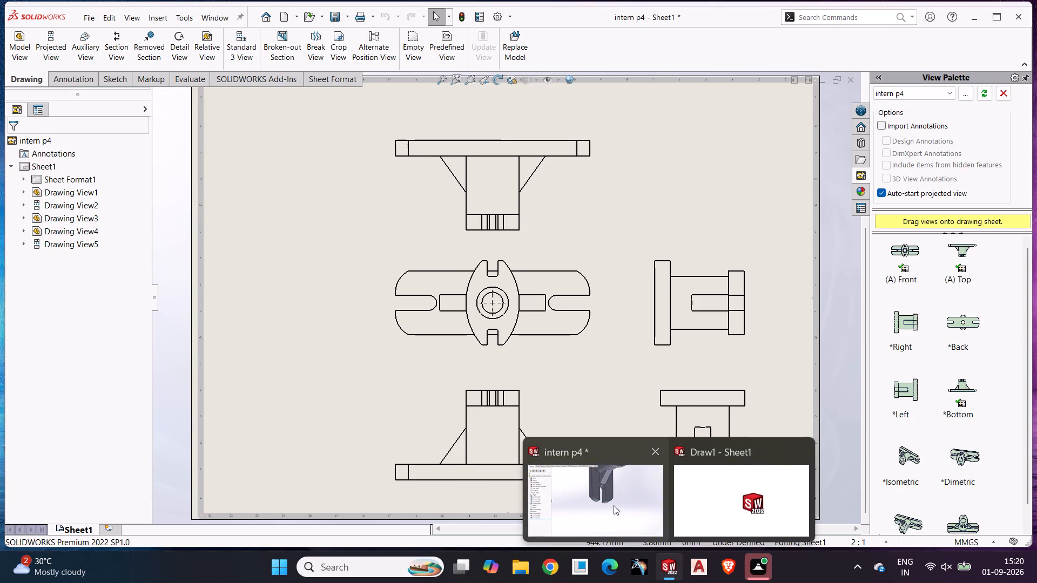
Return to the intern p4 part and inspect the bracket's flange, ribs, bore and slotted plate from several angles.
{"action": "left_click", "coordinate": [614, 505]}
{"action": "scroll", "coordinate": [498, 359], "scroll_direction": "up", "scroll_amount": 2}
{"action": "middle_click_drag", "start_coordinate": [498, 359], "coordinate": [565, 417]}
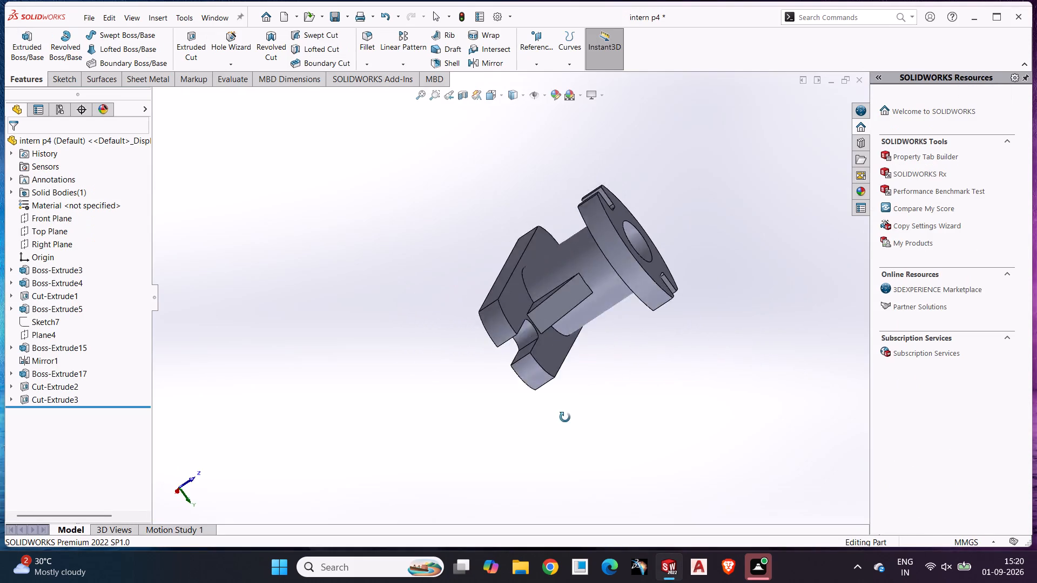
{"action": "middle_click_drag", "start_coordinate": [565, 417], "coordinate": [529, 425]}
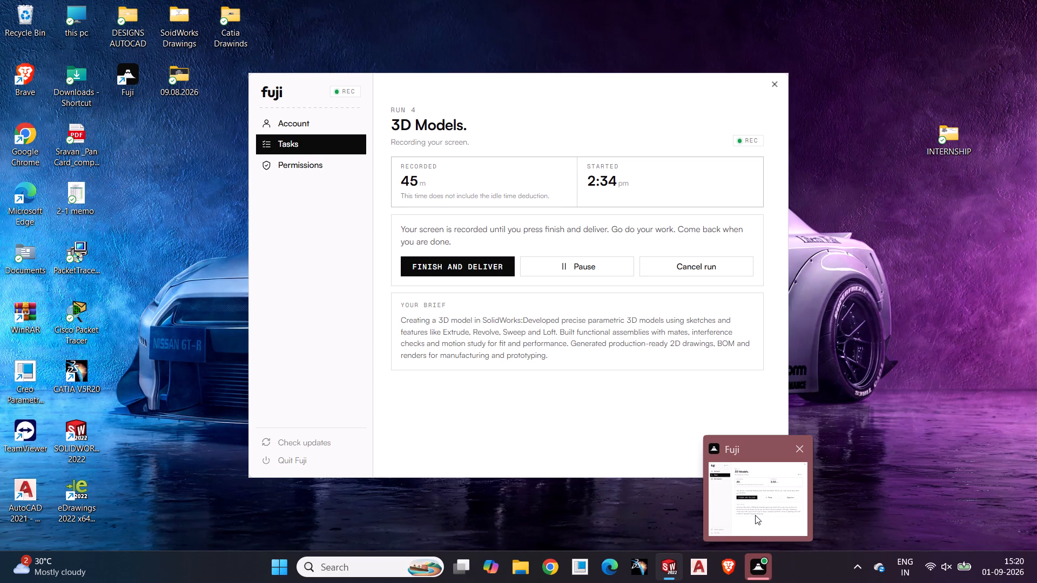
{"action": "scroll", "coordinate": [413, 290], "scroll_direction": "down", "scroll_amount": 1}
{"action": "scroll", "coordinate": [413, 290], "scroll_direction": "up", "scroll_amount": 1}
{"action": "middle_click_drag", "start_coordinate": [547, 332], "coordinate": [444, 395]}
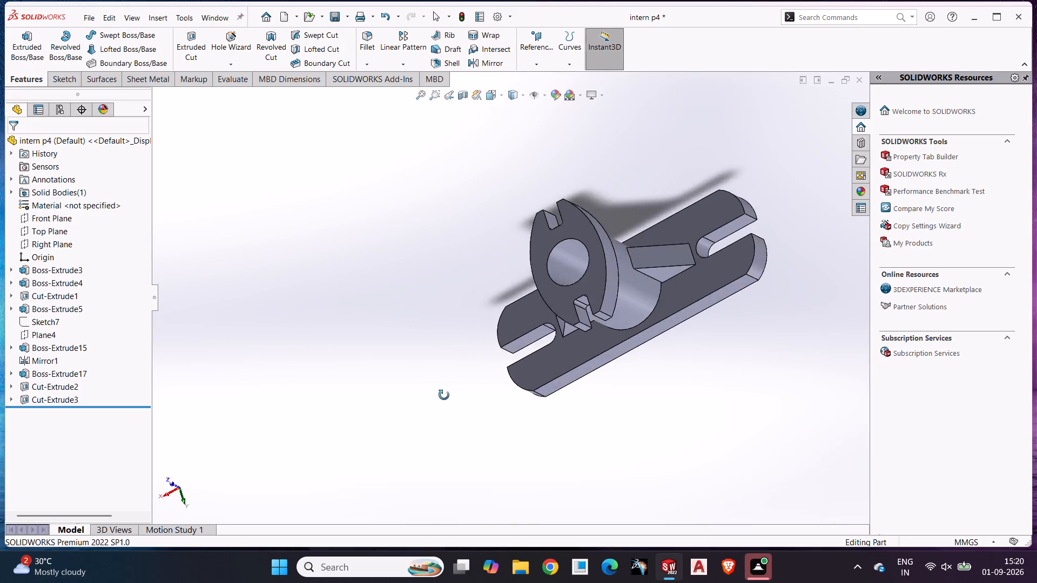
{"action": "middle_click_drag", "start_coordinate": [444, 395], "coordinate": [486, 369]}
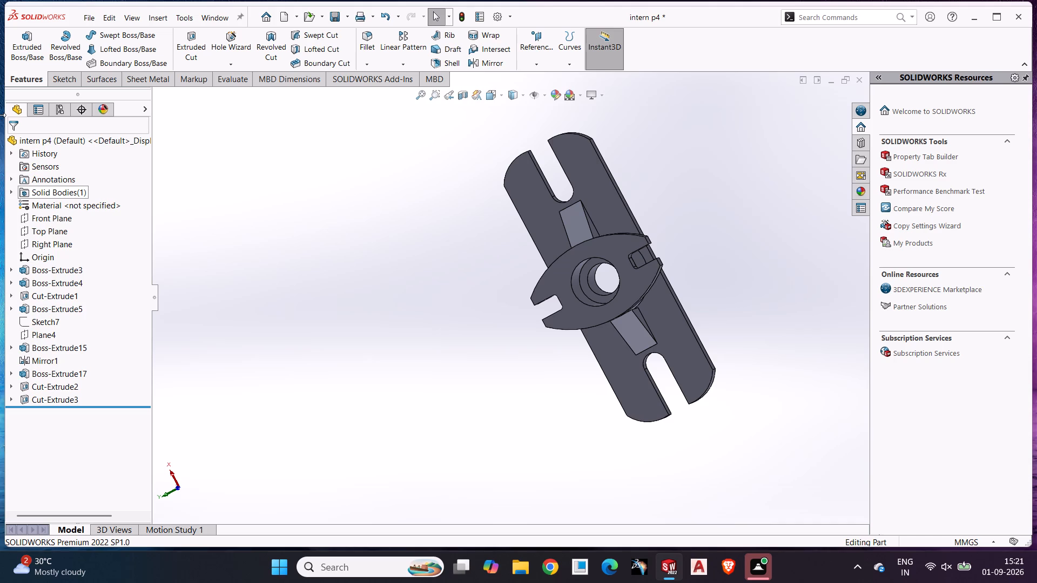
Examine the bracket's notched flange, bore, ribs and slotted base plate from above, below and both ends.
{"action": "middle_click_drag", "start_coordinate": [553, 327], "coordinate": [595, 283]}
{"action": "scroll", "coordinate": [595, 283], "scroll_direction": "down", "scroll_amount": 2}
{"action": "middle_click_drag", "start_coordinate": [595, 286], "coordinate": [547, 360]}
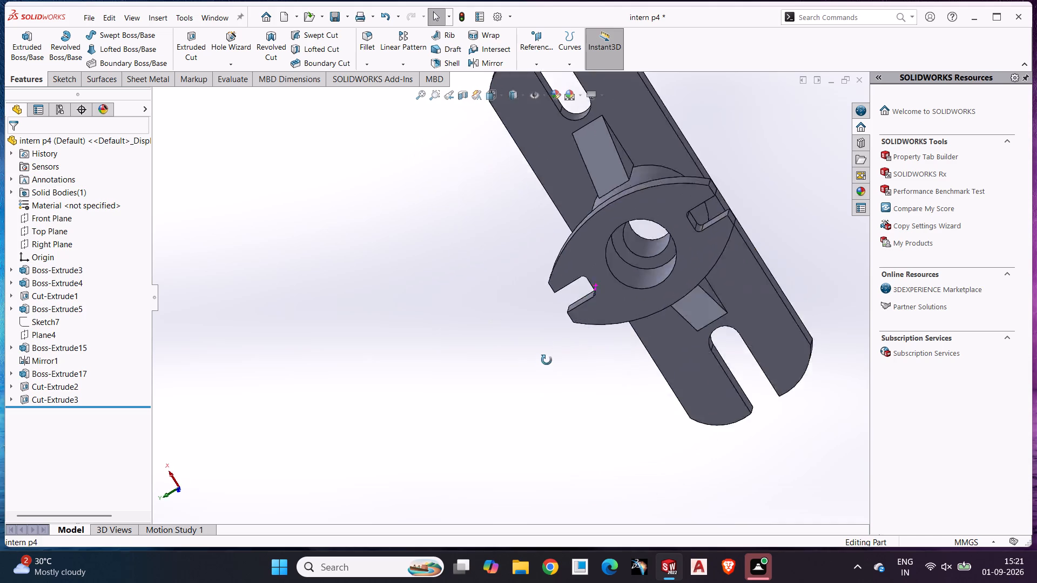
{"action": "middle_click_drag", "start_coordinate": [547, 360], "coordinate": [605, 225]}
{"action": "scroll", "coordinate": [605, 224], "scroll_direction": "down", "scroll_amount": 2}
{"action": "scroll", "coordinate": [605, 225], "scroll_direction": "up", "scroll_amount": 2}
{"action": "middle_click_drag", "start_coordinate": [605, 225], "coordinate": [581, 351]}
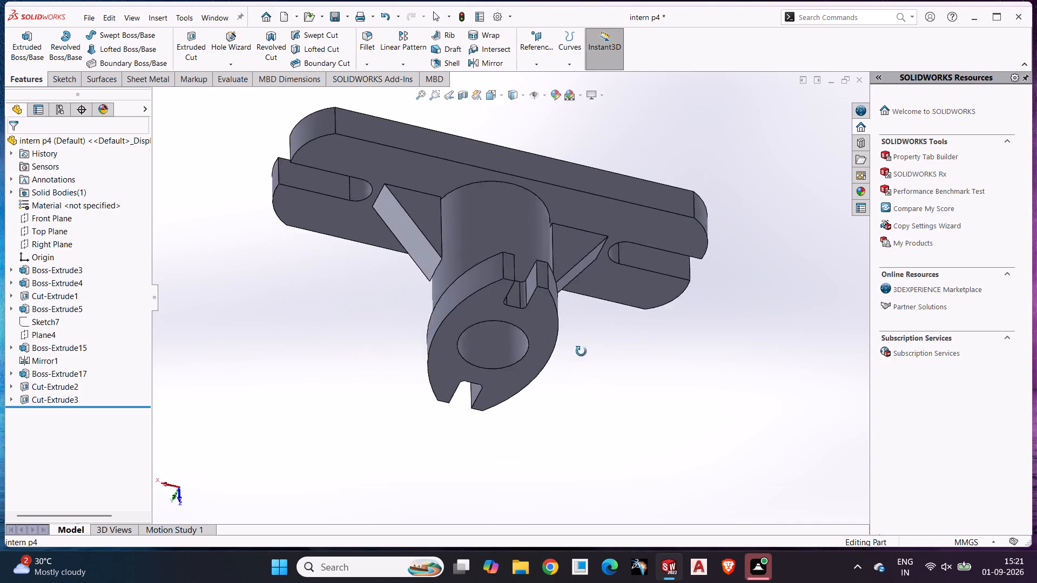
{"action": "middle_click_drag", "start_coordinate": [581, 351], "coordinate": [585, 212]}
{"action": "middle_click_drag", "start_coordinate": [582, 311], "coordinate": [609, 209]}
{"action": "middle_click_drag", "start_coordinate": [605, 283], "coordinate": [635, 181]}
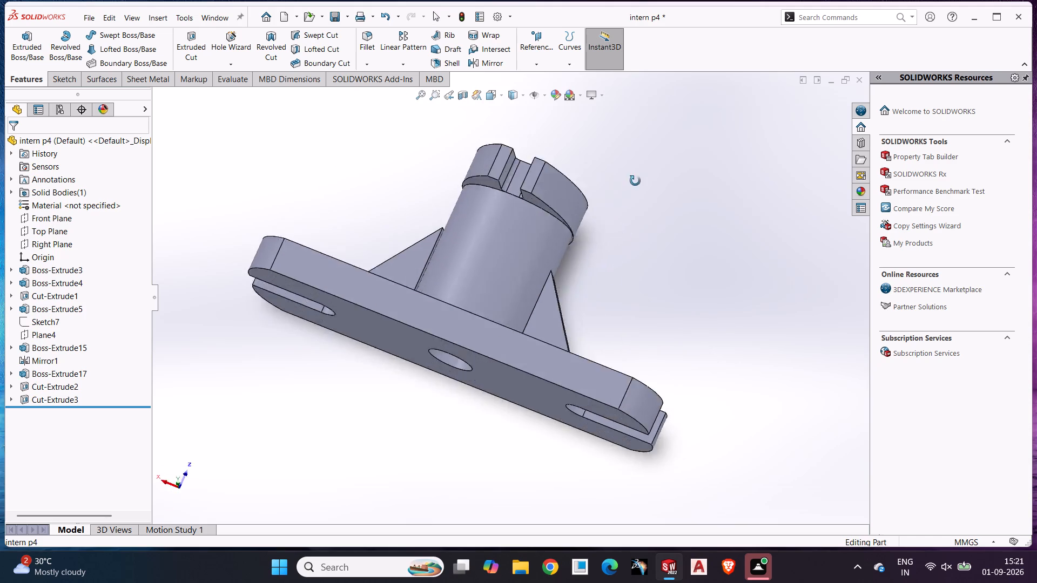
{"action": "middle_click_drag", "start_coordinate": [635, 181], "coordinate": [611, 322]}
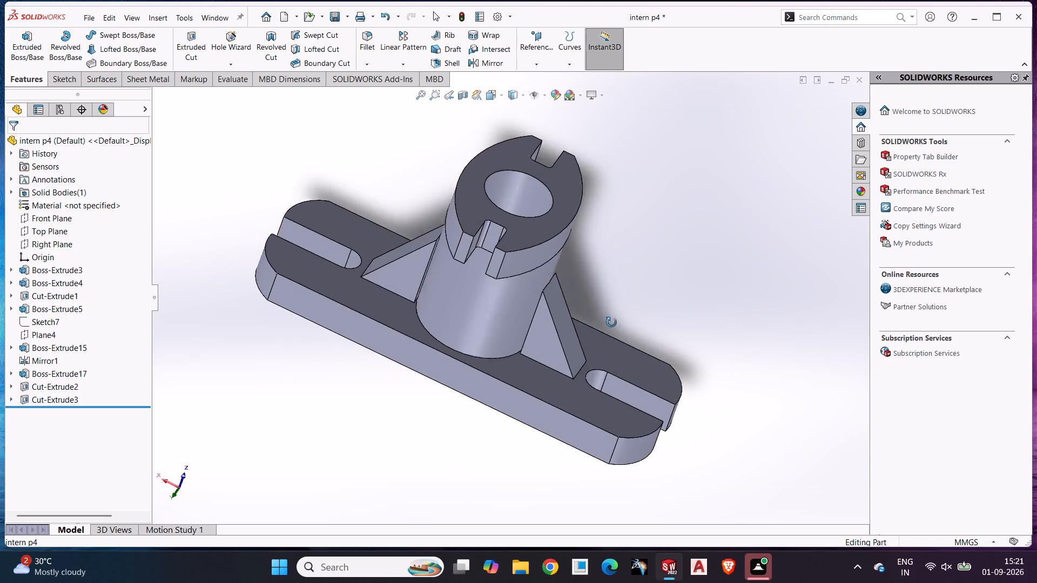
{"action": "middle_click_drag", "start_coordinate": [611, 322], "coordinate": [720, 287]}
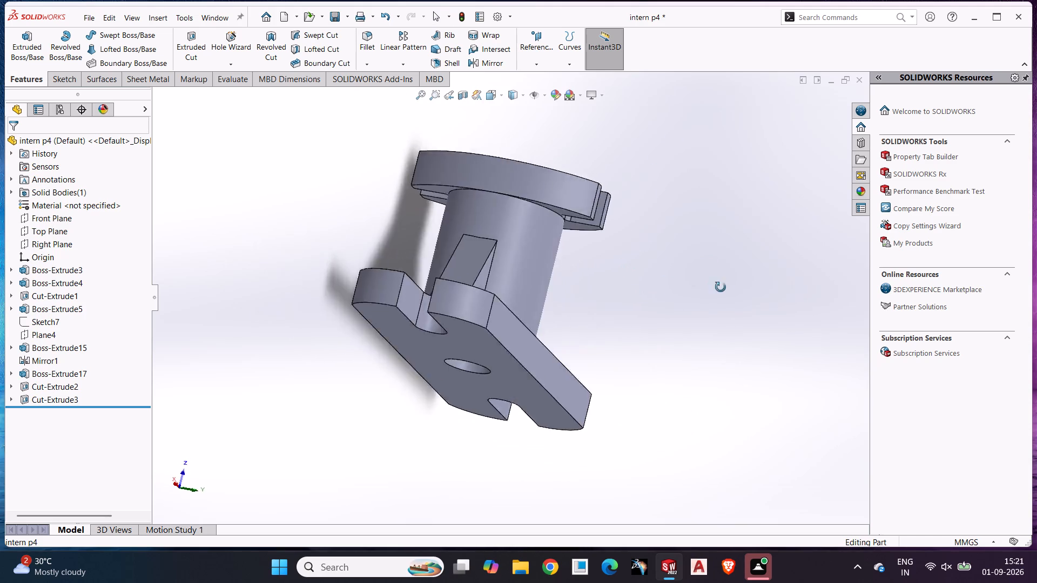
{"action": "middle_click_drag", "start_coordinate": [720, 287], "coordinate": [600, 328]}
{"action": "middle_click_drag", "start_coordinate": [588, 321], "coordinate": [686, 256]}
{"action": "middle_click_drag", "start_coordinate": [682, 261], "coordinate": [605, 310]}
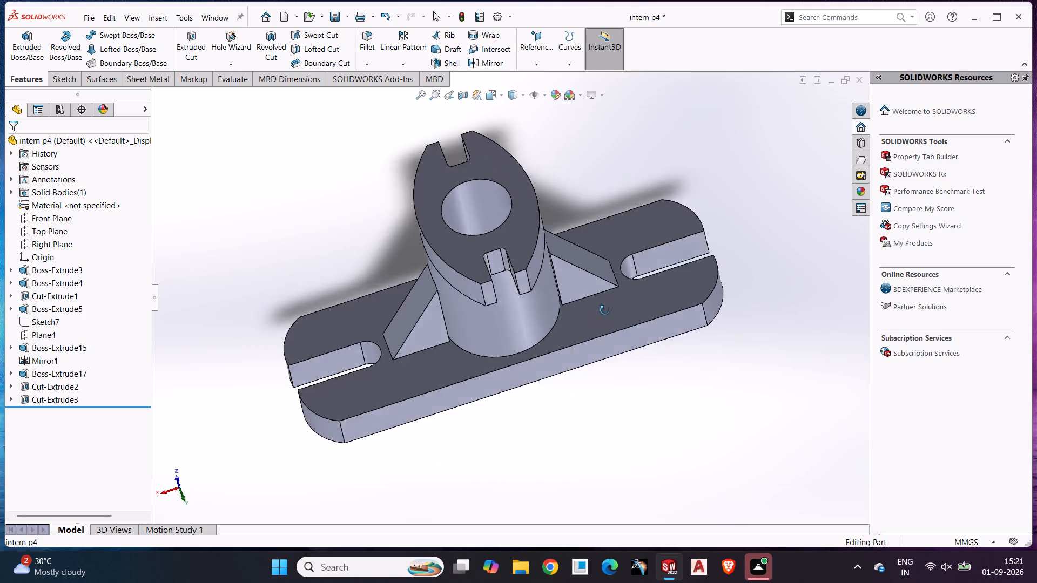
{"action": "middle_click_drag", "start_coordinate": [605, 310], "coordinate": [850, 200]}
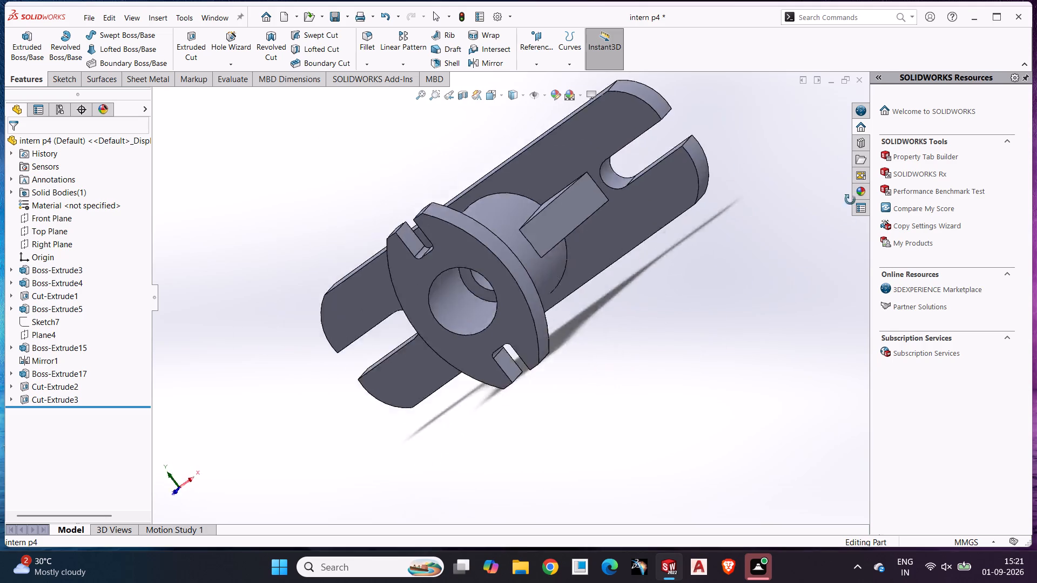
{"action": "middle_click_drag", "start_coordinate": [850, 200], "coordinate": [592, 290]}
{"action": "middle_click_drag", "start_coordinate": [810, 250], "coordinate": [571, 314]}
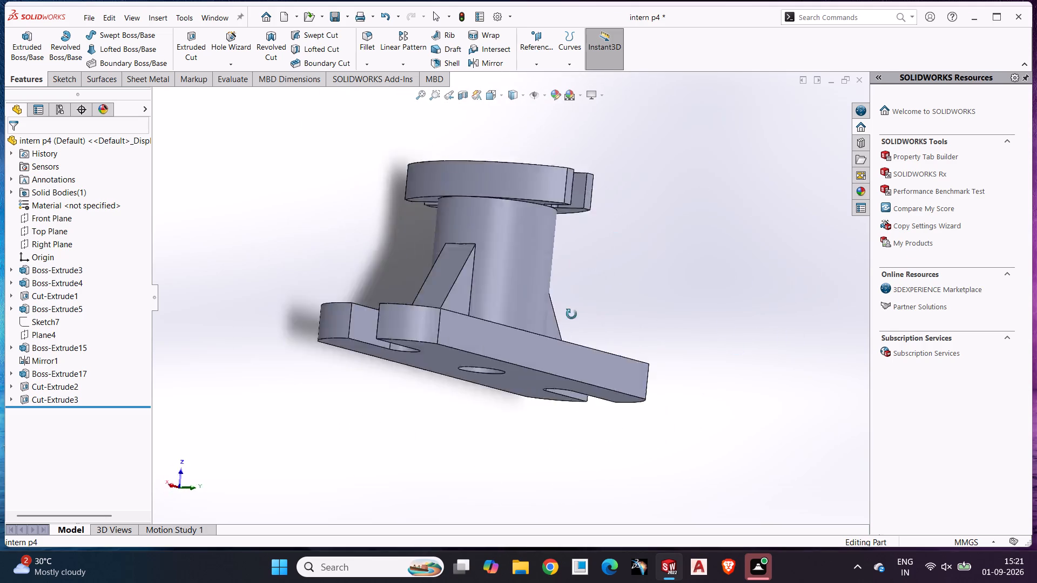
Inspect the underside of the slotted base plate and the joint between the ribs, cylinder and plate up close.
{"action": "middle_click_drag", "start_coordinate": [571, 314], "coordinate": [560, 380]}
{"action": "scroll", "coordinate": [560, 380], "scroll_direction": "down", "scroll_amount": 3}
{"action": "scroll", "coordinate": [573, 368], "scroll_direction": "up", "scroll_amount": 2}
{"action": "middle_click_drag", "start_coordinate": [572, 368], "coordinate": [536, 380]}
{"action": "scroll", "coordinate": [537, 379], "scroll_direction": "up", "scroll_amount": 2}
{"action": "middle_click_drag", "start_coordinate": [511, 375], "coordinate": [645, 317]}
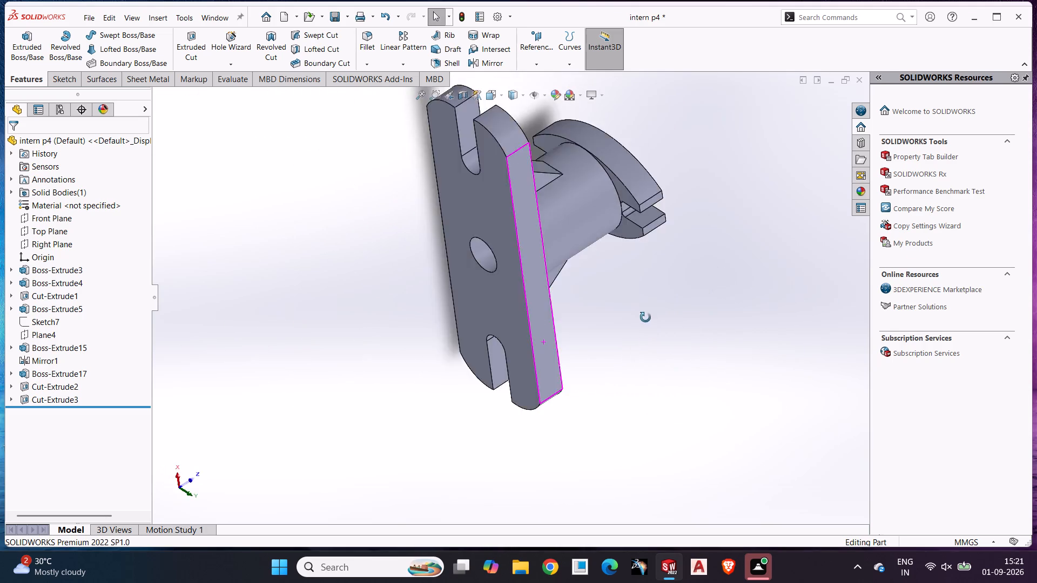
{"action": "middle_click_drag", "start_coordinate": [645, 317], "coordinate": [497, 296]}
{"action": "scroll", "coordinate": [395, 349], "scroll_direction": "down", "scroll_amount": 1}
{"action": "middle_click_drag", "start_coordinate": [402, 348], "coordinate": [535, 357]}
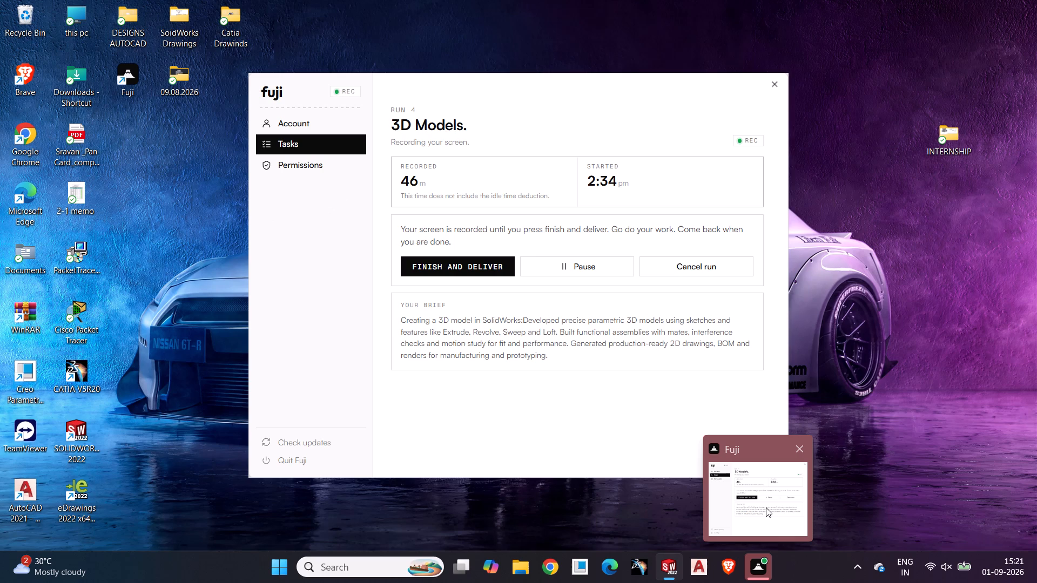
{"action": "middle_click_drag", "start_coordinate": [468, 300], "coordinate": [605, 441]}
{"action": "scroll", "coordinate": [611, 408], "scroll_direction": "down", "scroll_amount": 3}
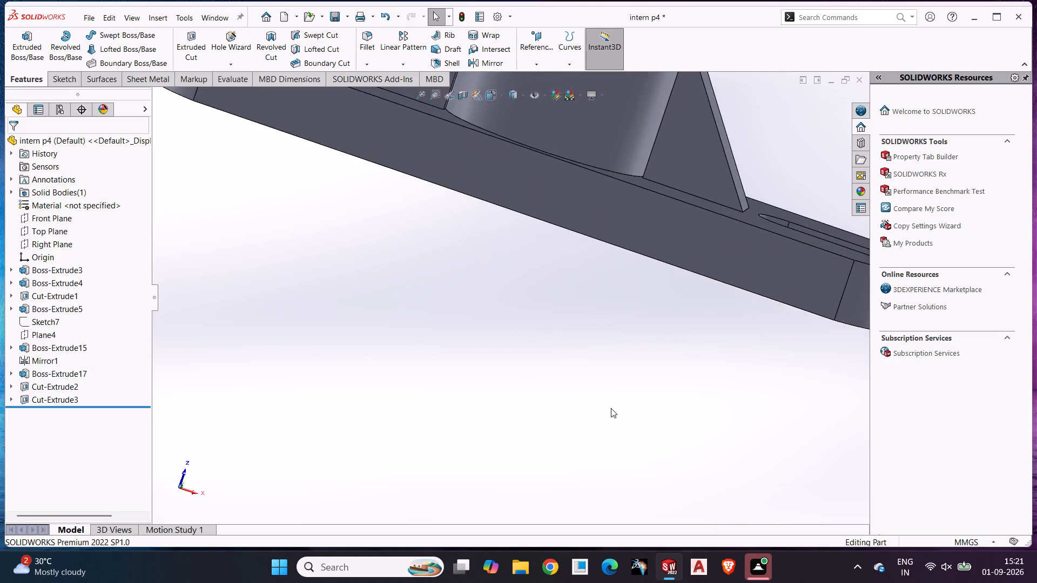
{"action": "scroll", "coordinate": [611, 404], "scroll_direction": "up", "scroll_amount": 5}
{"action": "middle_click_drag", "start_coordinate": [540, 372], "coordinate": [579, 473]}
{"action": "middle_click_drag", "start_coordinate": [581, 463], "coordinate": [495, 421]}
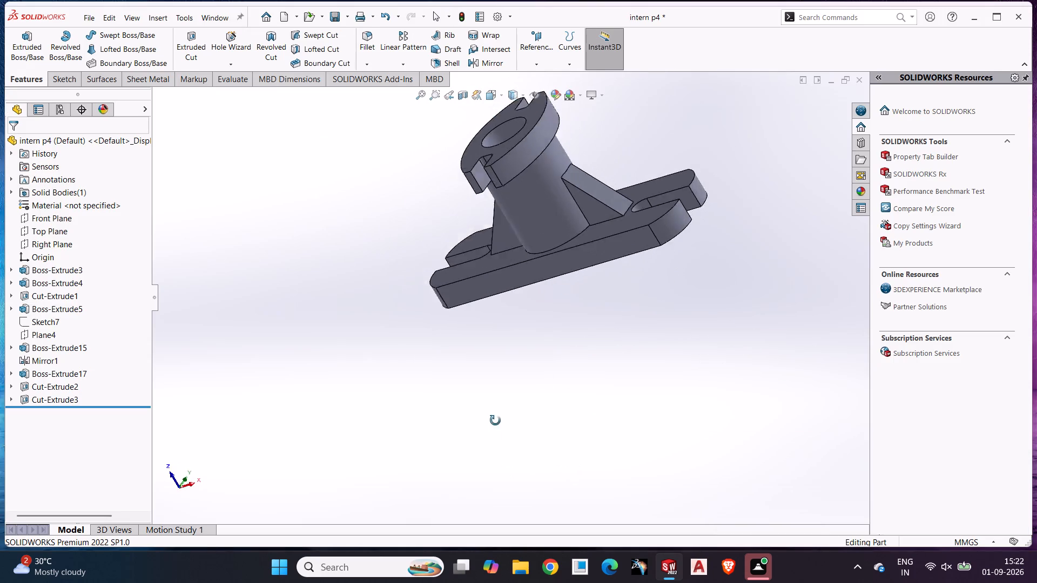
{"action": "middle_click_drag", "start_coordinate": [495, 421], "coordinate": [556, 351]}
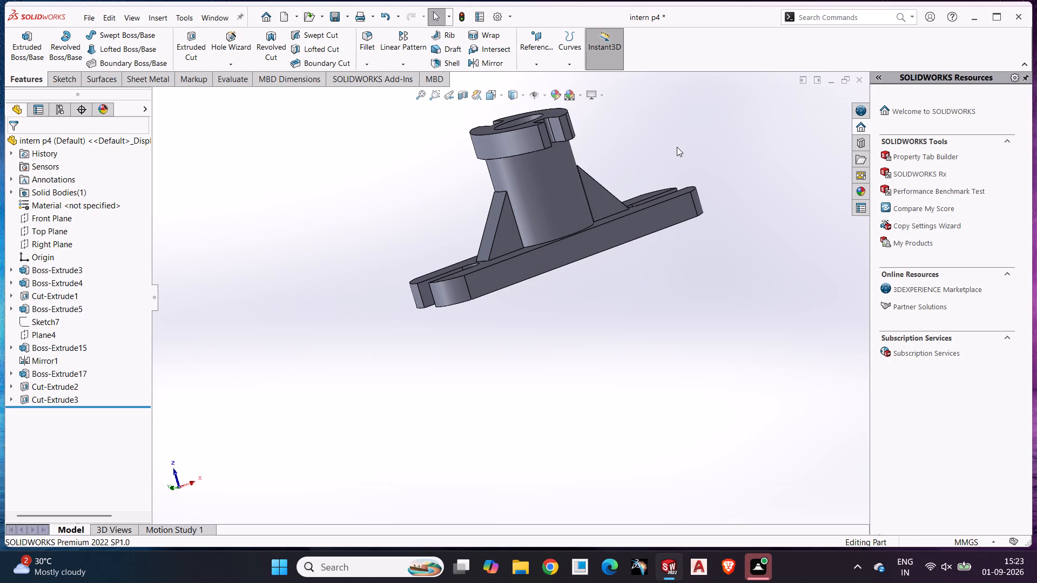
Review the whole bracket once more, checking the notched flange, ribs and base plate slots from the side and above.
{"action": "middle_click_drag", "start_coordinate": [643, 264], "coordinate": [600, 327]}
{"action": "scroll", "coordinate": [603, 286], "scroll_direction": "up", "scroll_amount": 3}
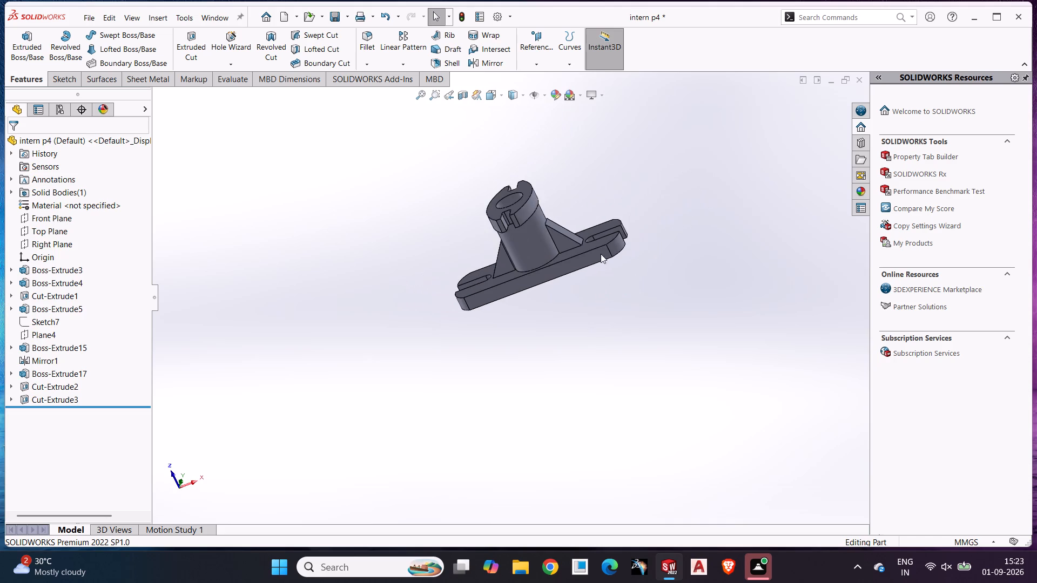
{"action": "middle_click_drag", "start_coordinate": [601, 254], "coordinate": [629, 262]}
{"action": "scroll", "coordinate": [629, 260], "scroll_direction": "down", "scroll_amount": 3}
{"action": "scroll", "coordinate": [489, 217], "scroll_direction": "down", "scroll_amount": 4}
{"action": "scroll", "coordinate": [492, 222], "scroll_direction": "up", "scroll_amount": 4}
{"action": "middle_click_drag", "start_coordinate": [495, 225], "coordinate": [597, 286]}
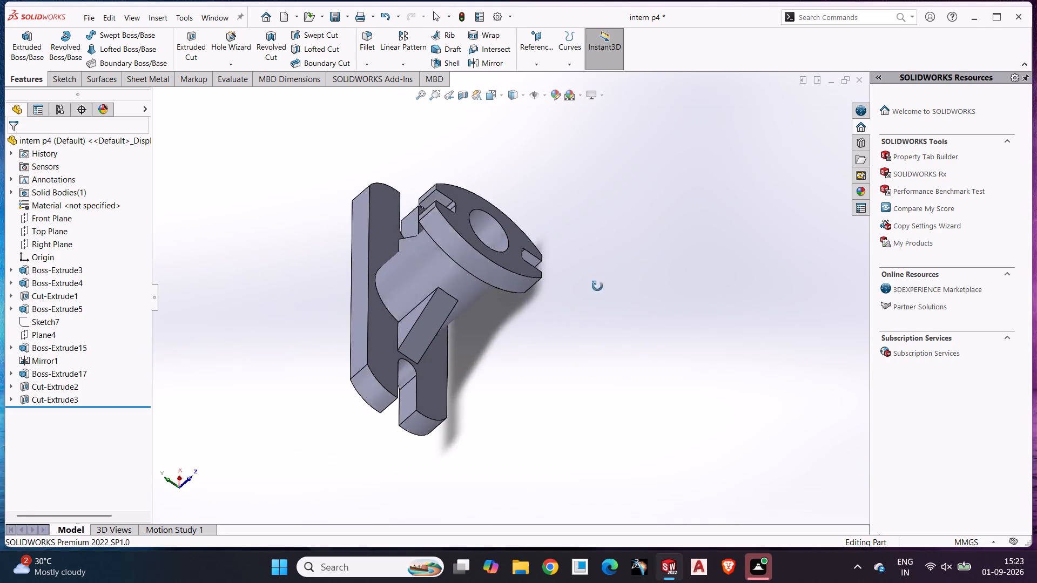
{"action": "middle_click_drag", "start_coordinate": [597, 286], "coordinate": [528, 306]}
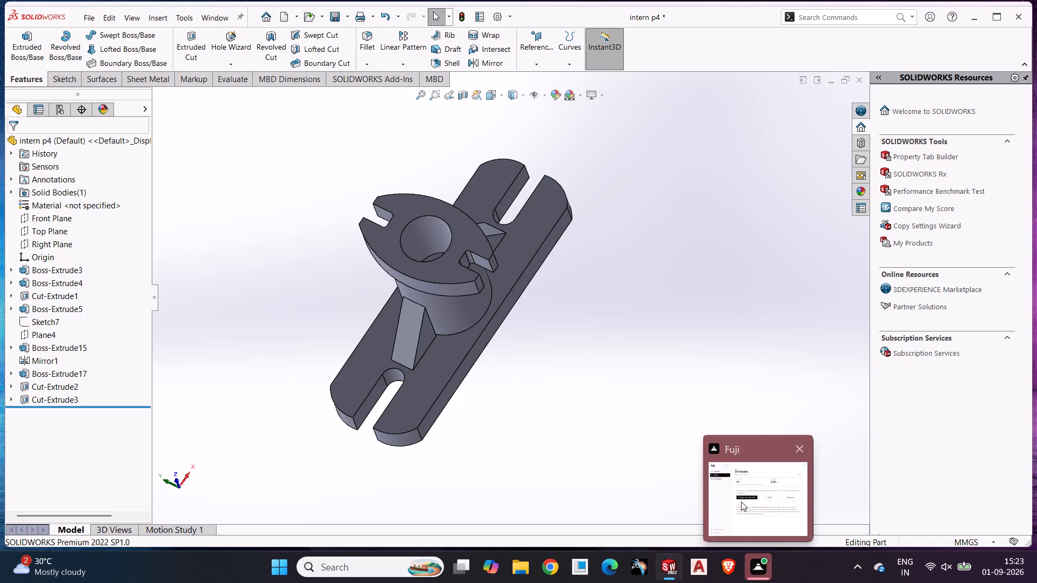
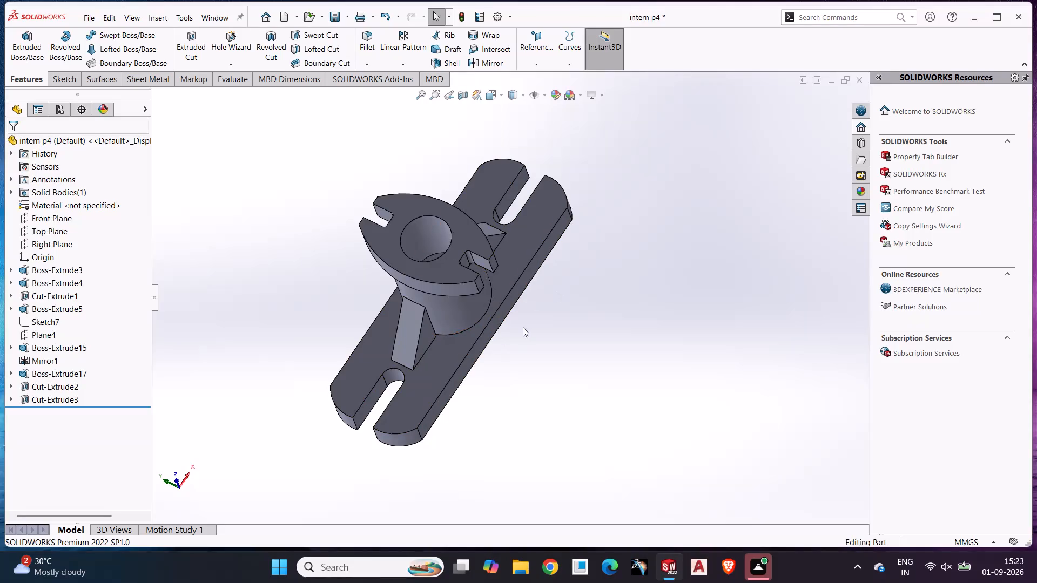
Examine the finished bracket from the side and above, checking the stepped bore, notched flange, ribs and base plate slots.
{"action": "middle_click_drag", "start_coordinate": [509, 347], "coordinate": [454, 371]}
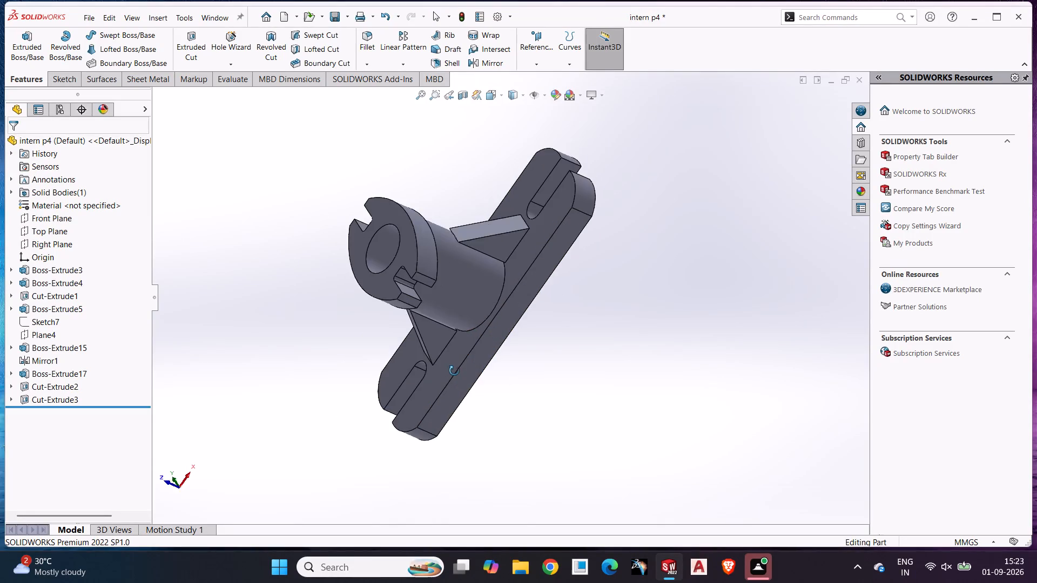
{"action": "middle_click_drag", "start_coordinate": [454, 371], "coordinate": [529, 371]}
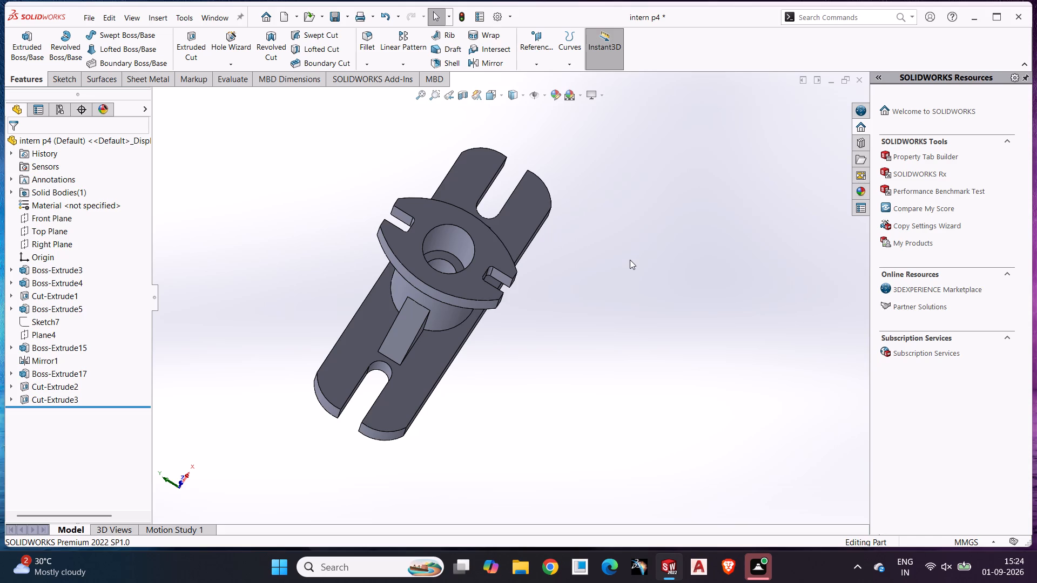
{"action": "middle_click_drag", "start_coordinate": [605, 283], "coordinate": [539, 201]}
{"action": "scroll", "coordinate": [539, 201], "scroll_direction": "down", "scroll_amount": 2}
{"action": "middle_click_drag", "start_coordinate": [492, 263], "coordinate": [607, 317]}
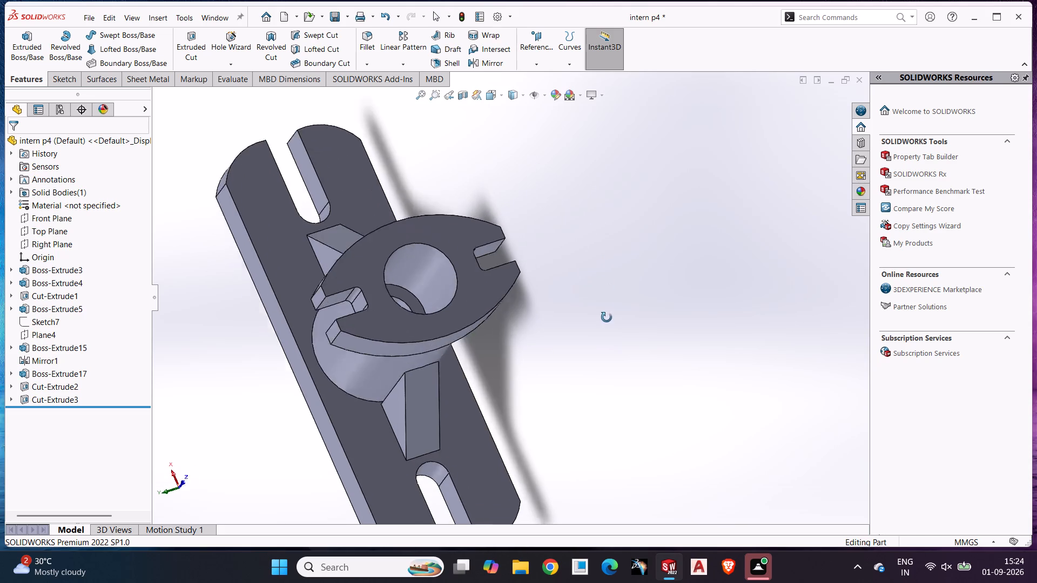
{"action": "middle_click_drag", "start_coordinate": [607, 317], "coordinate": [607, 322]}
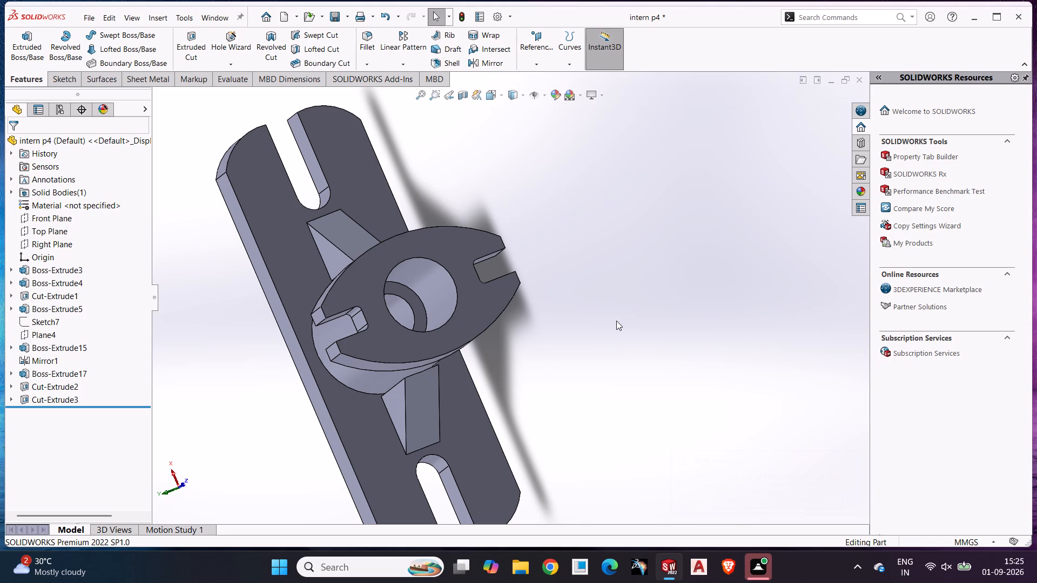
{"action": "middle_click_drag", "start_coordinate": [623, 355], "coordinate": [560, 367]}
{"action": "scroll", "coordinate": [560, 367], "scroll_direction": "down", "scroll_amount": 1}
{"action": "scroll", "coordinate": [560, 367], "scroll_direction": "up", "scroll_amount": 2}
{"action": "middle_click_drag", "start_coordinate": [676, 328], "coordinate": [710, 281]}
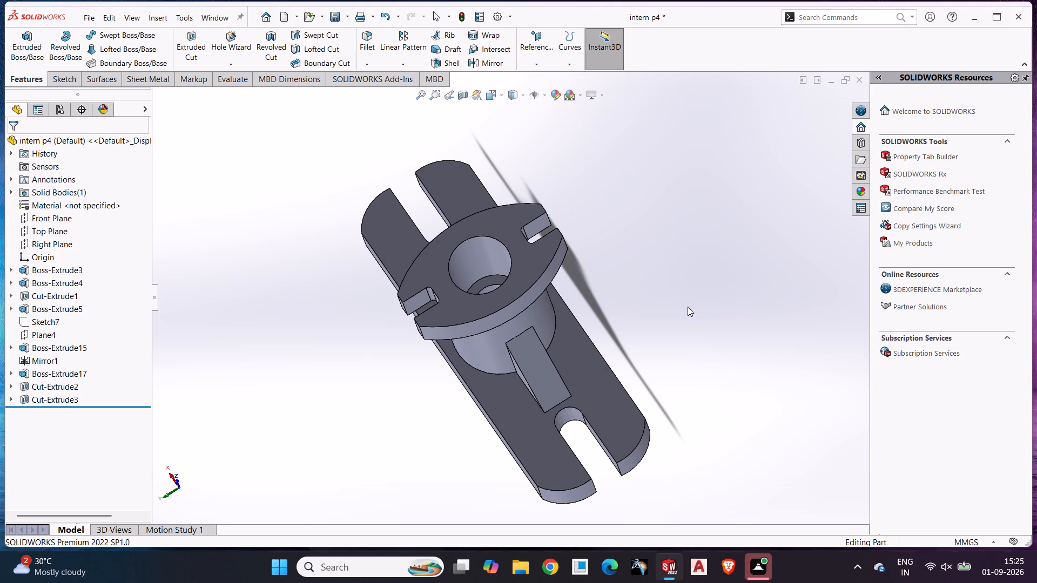
{"action": "middle_click_drag", "start_coordinate": [696, 284], "coordinate": [707, 309]}
{"action": "scroll", "coordinate": [707, 309], "scroll_direction": "down", "scroll_amount": 1}
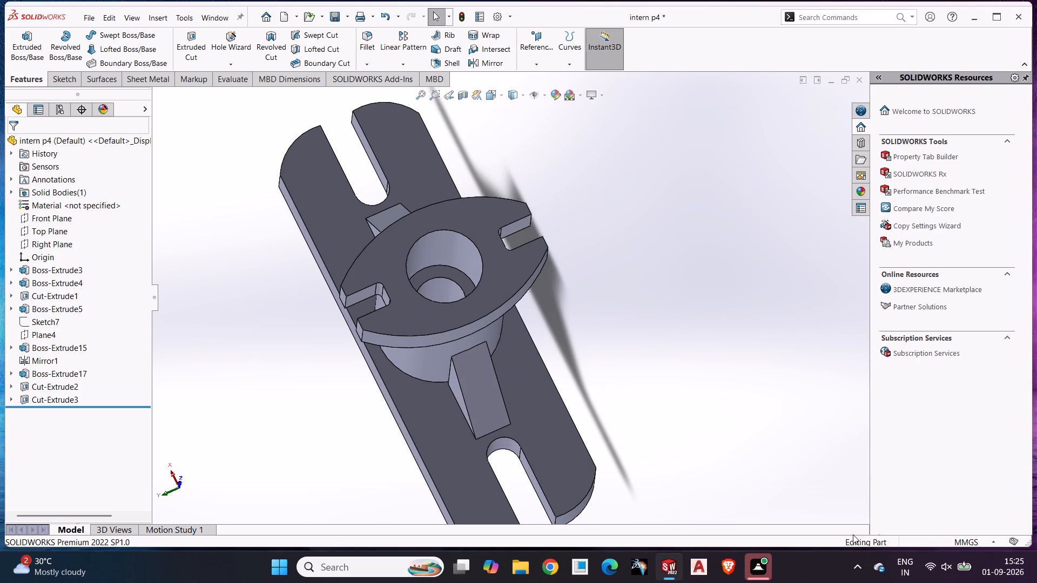
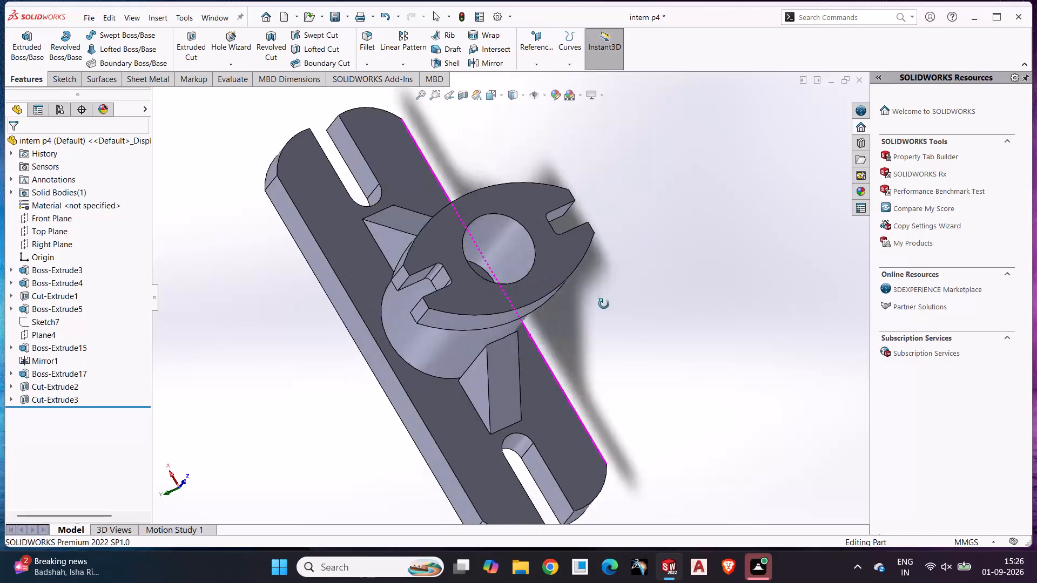
Examine the whole bracket from the side and above, checking the ribs, boss, notched flange and base plate slots.
{"action": "scroll", "coordinate": [625, 296], "scroll_direction": "down", "scroll_amount": 3}
{"action": "scroll", "coordinate": [571, 314], "scroll_direction": "up", "scroll_amount": 5}
{"action": "middle_click_drag", "start_coordinate": [555, 320], "coordinate": [405, 369]}
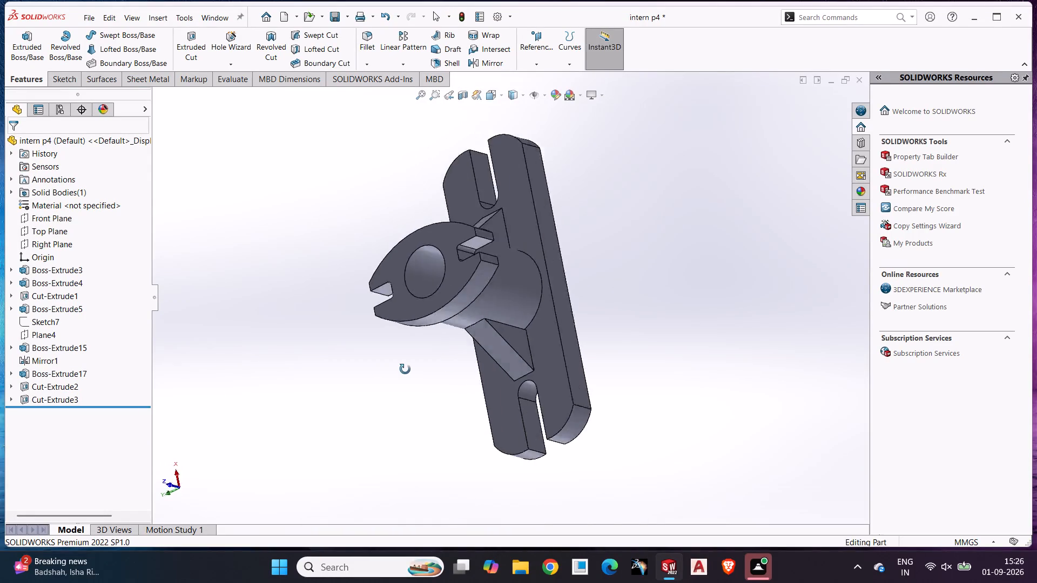
{"action": "middle_click_drag", "start_coordinate": [405, 369], "coordinate": [428, 355]}
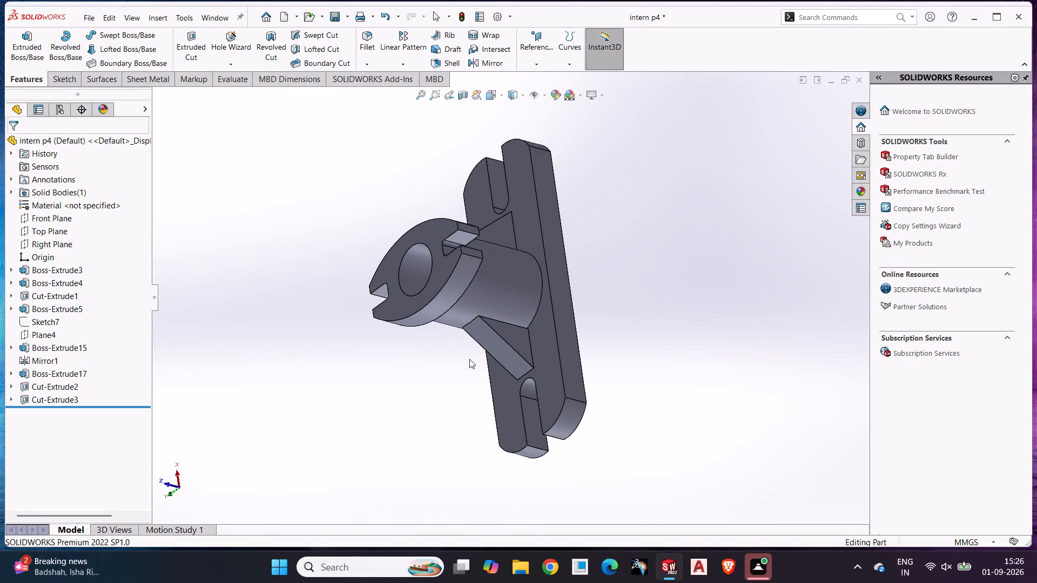
{"action": "middle_click_drag", "start_coordinate": [433, 376], "coordinate": [502, 379]}
{"action": "scroll", "coordinate": [510, 310], "scroll_direction": "down", "scroll_amount": 1}
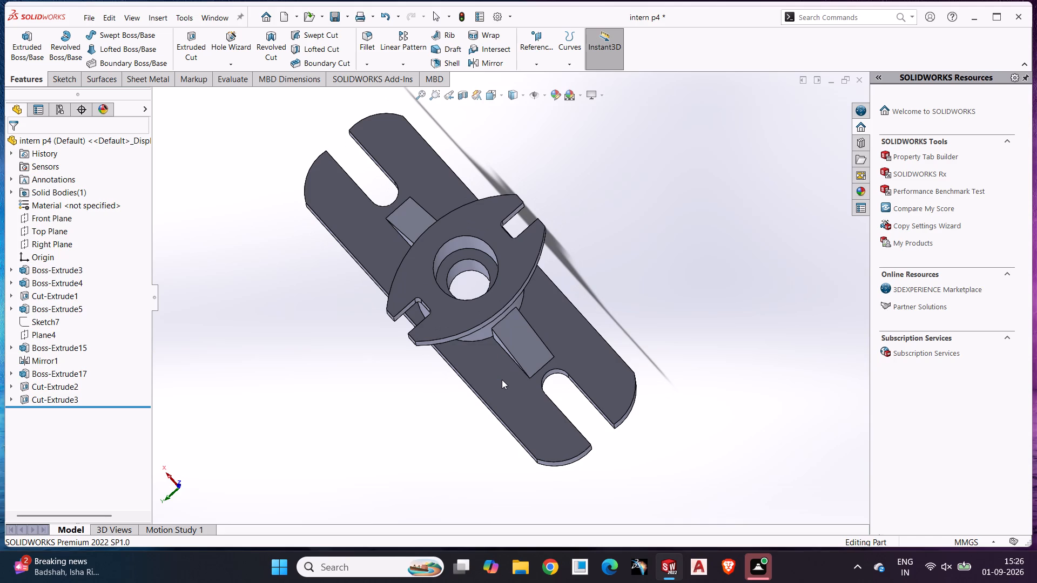
{"action": "middle_click_drag", "start_coordinate": [564, 356], "coordinate": [589, 233]}
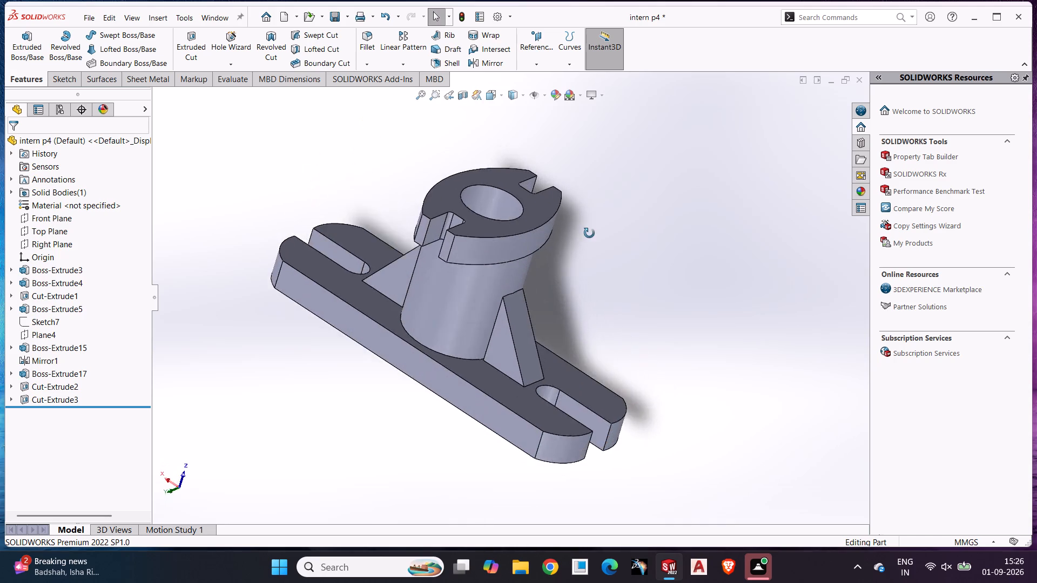
{"action": "middle_click_drag", "start_coordinate": [589, 233], "coordinate": [589, 243]}
{"action": "scroll", "coordinate": [589, 243], "scroll_direction": "down", "scroll_amount": 2}
{"action": "middle_click_drag", "start_coordinate": [550, 306], "coordinate": [502, 350]}
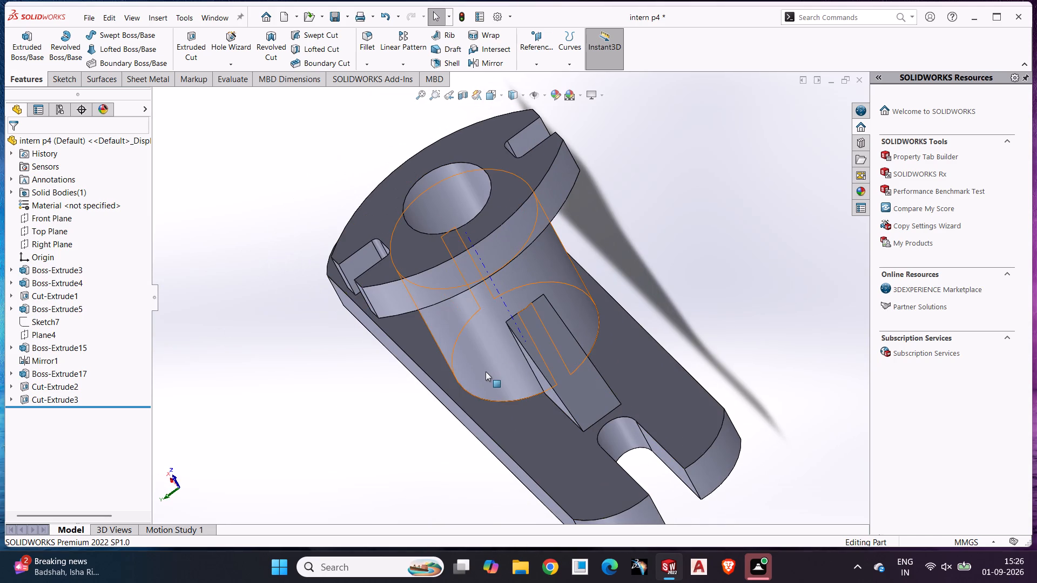
{"action": "scroll", "coordinate": [484, 377], "scroll_direction": "up", "scroll_amount": 1}
{"action": "middle_click_drag", "start_coordinate": [478, 389], "coordinate": [396, 161]}
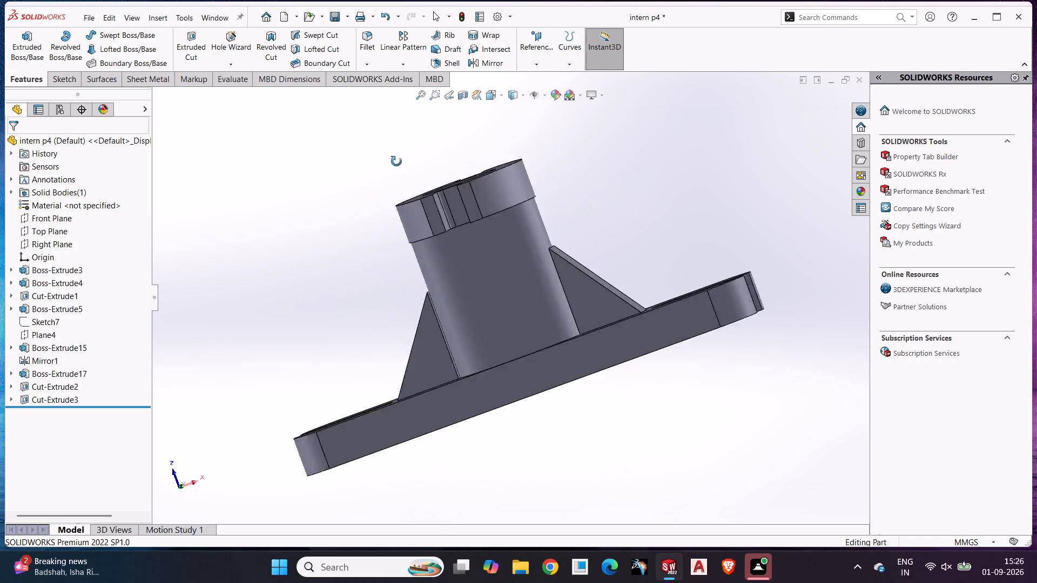
{"action": "middle_click_drag", "start_coordinate": [396, 161], "coordinate": [421, 367]}
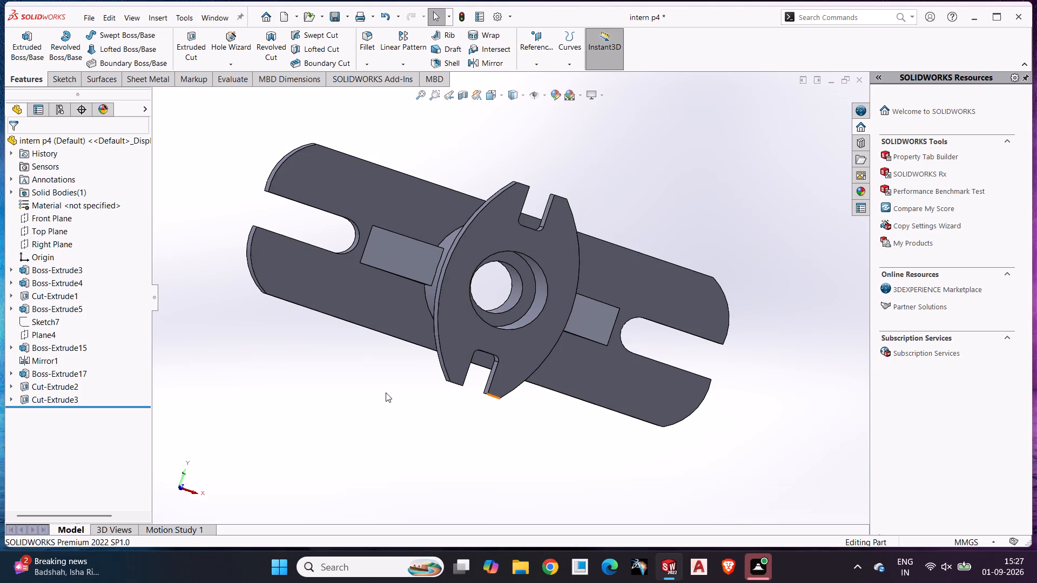
Inspect the bracket's flange notches, stepped bore and ribs up close, including the underside of the base plate.
{"action": "middle_click_drag", "start_coordinate": [386, 392], "coordinate": [386, 349]}
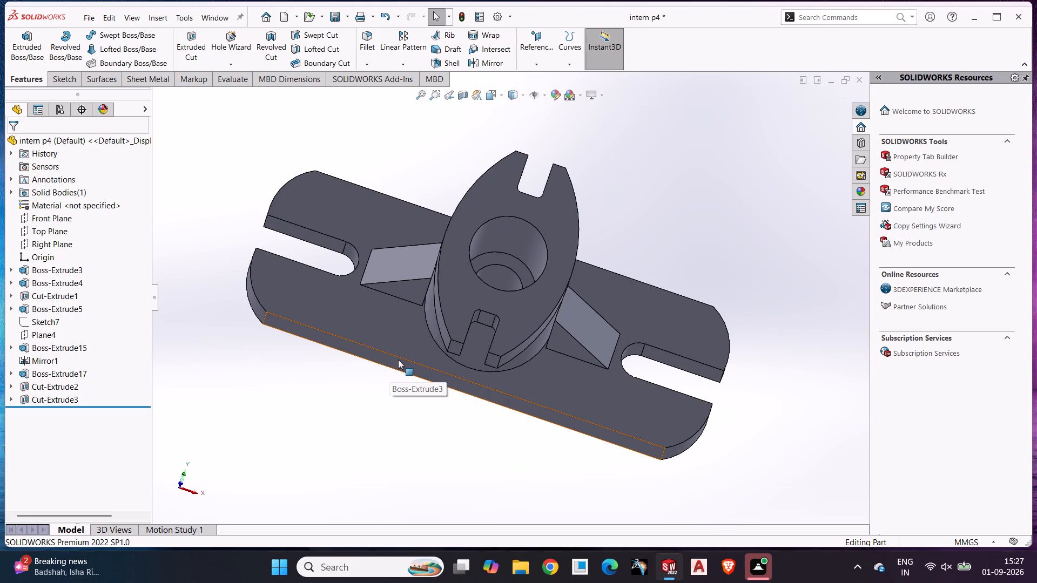
{"action": "scroll", "coordinate": [368, 406], "scroll_direction": "down", "scroll_amount": 1}
{"action": "scroll", "coordinate": [368, 406], "scroll_direction": "up", "scroll_amount": 1}
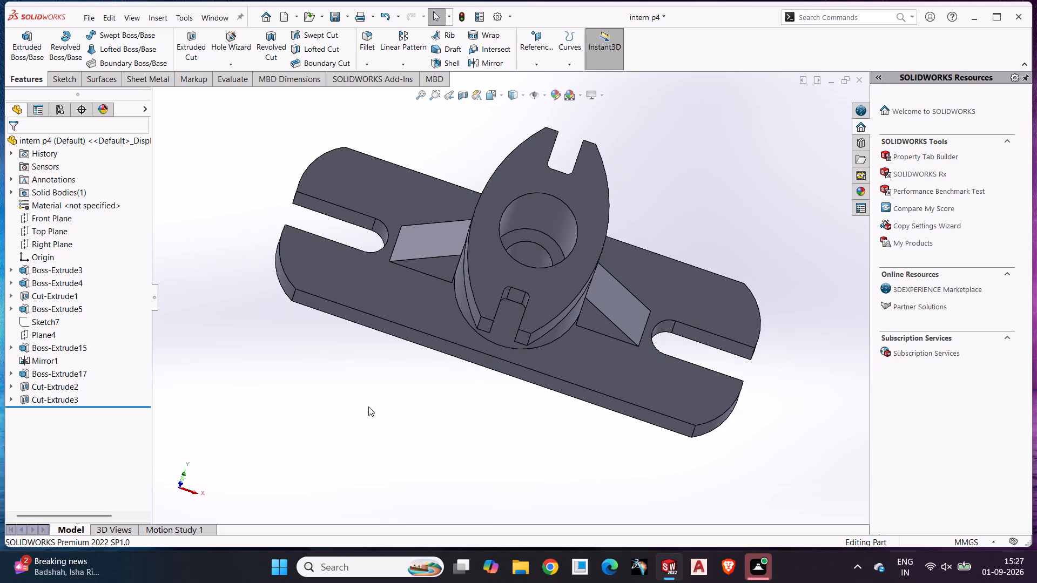
{"action": "scroll", "coordinate": [445, 403], "scroll_direction": "down", "scroll_amount": 2}
{"action": "middle_click_drag", "start_coordinate": [445, 403], "coordinate": [462, 401]}
{"action": "scroll", "coordinate": [445, 403], "scroll_direction": "up", "scroll_amount": 1}
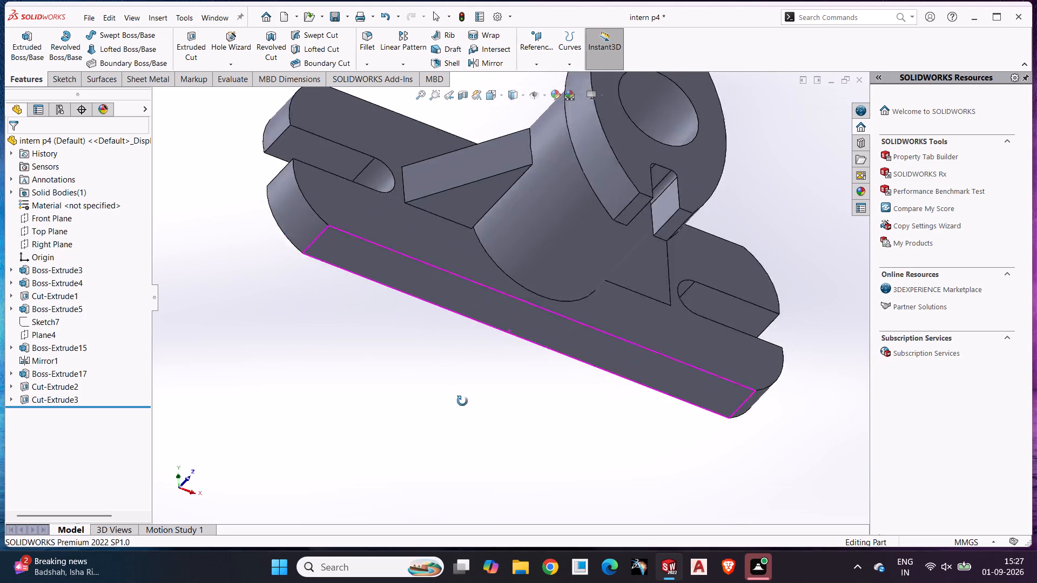
{"action": "middle_click_drag", "start_coordinate": [462, 401], "coordinate": [435, 433]}
{"action": "middle_click_drag", "start_coordinate": [452, 414], "coordinate": [463, 453]}
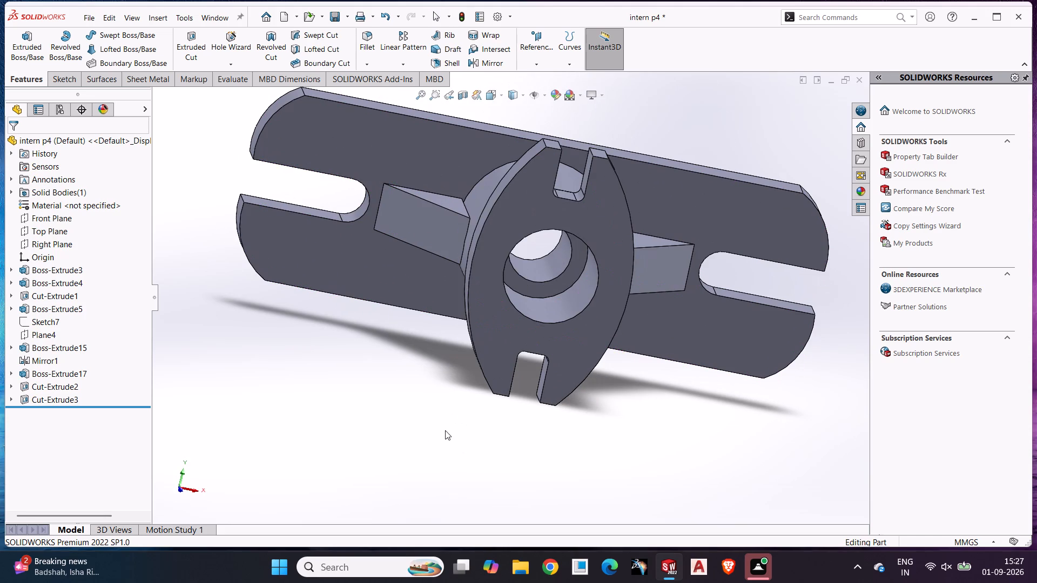
{"action": "middle_click_drag", "start_coordinate": [445, 430], "coordinate": [404, 397]}
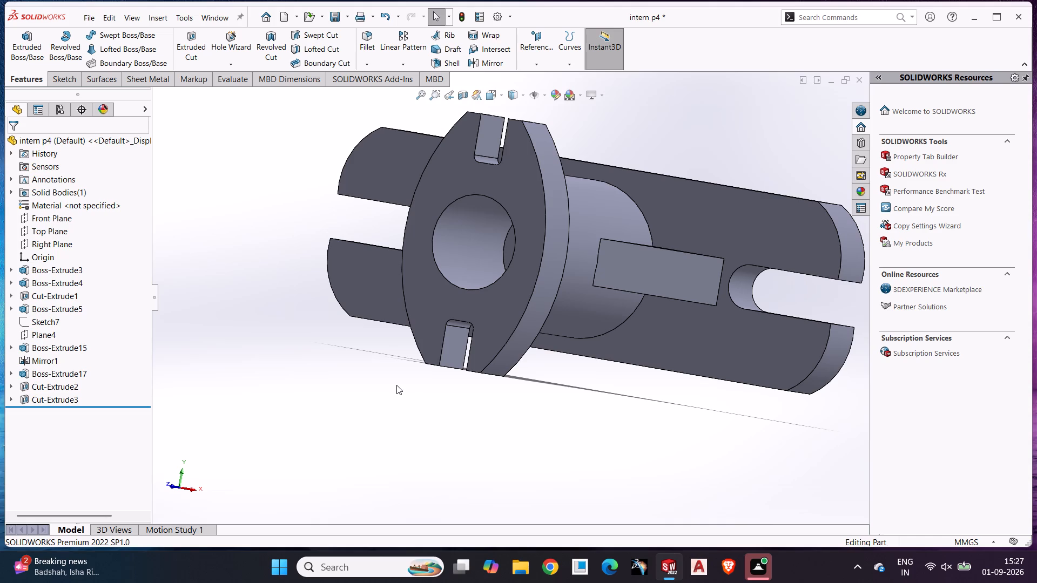
{"action": "middle_click_drag", "start_coordinate": [396, 385], "coordinate": [419, 363]}
{"action": "scroll", "coordinate": [419, 363], "scroll_direction": "down", "scroll_amount": 1}
{"action": "scroll", "coordinate": [419, 363], "scroll_direction": "up", "scroll_amount": 2}
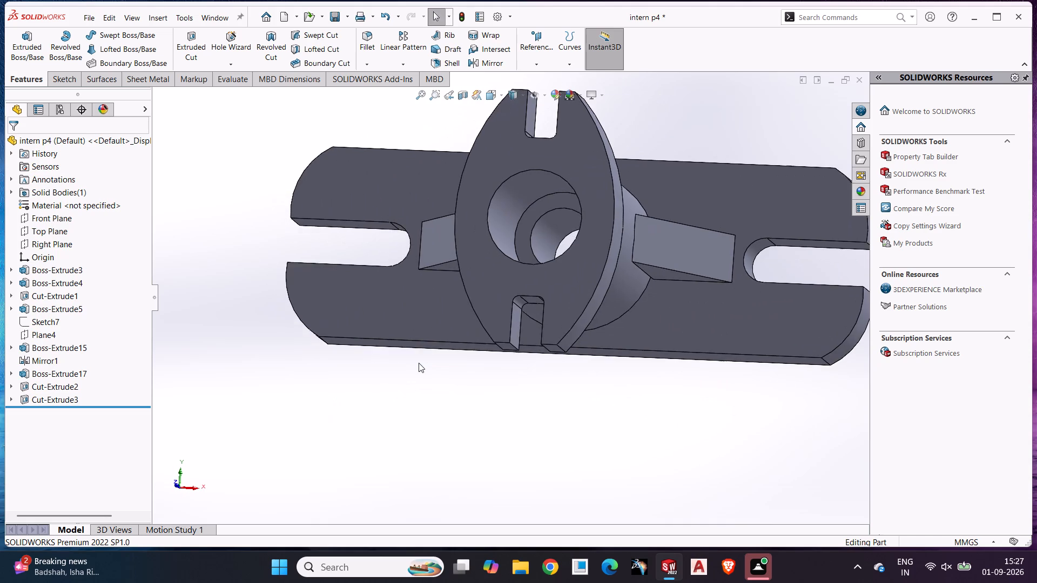
{"action": "middle_click_drag", "start_coordinate": [419, 363], "coordinate": [428, 295]}
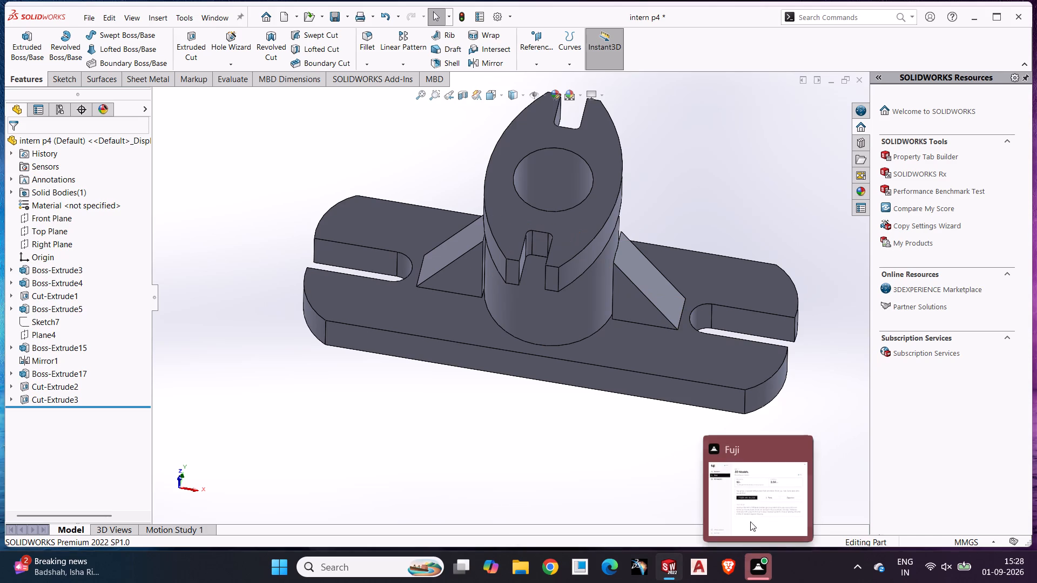
{"action": "middle_click_drag", "start_coordinate": [406, 352], "coordinate": [518, 311]}
{"action": "scroll", "coordinate": [515, 326], "scroll_direction": "down", "scroll_amount": 2}
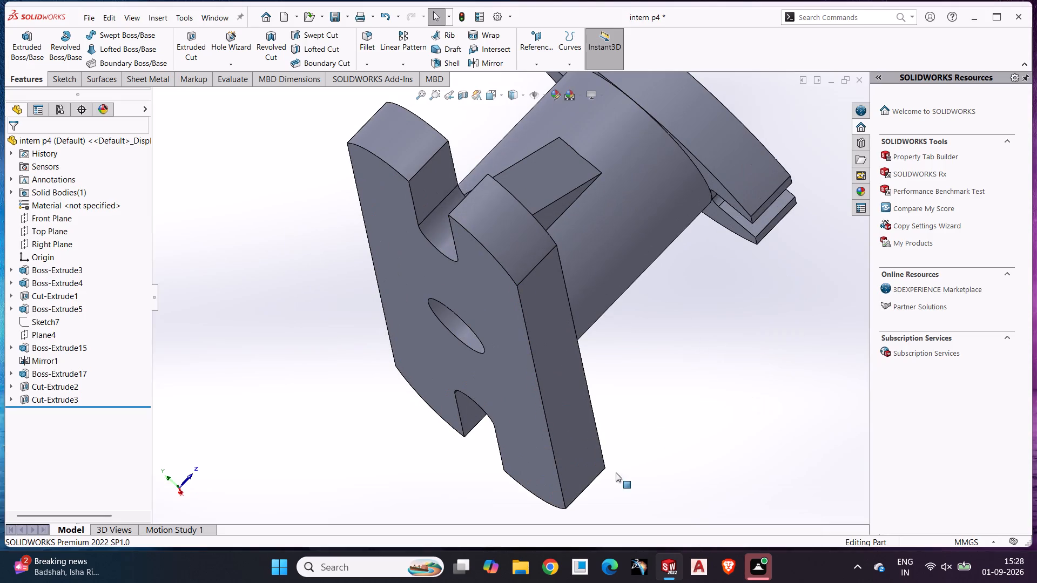
Switch to the intern p4 drawing and examine the title block on its A0 sheet.
{"action": "left_click", "coordinate": [726, 524]}
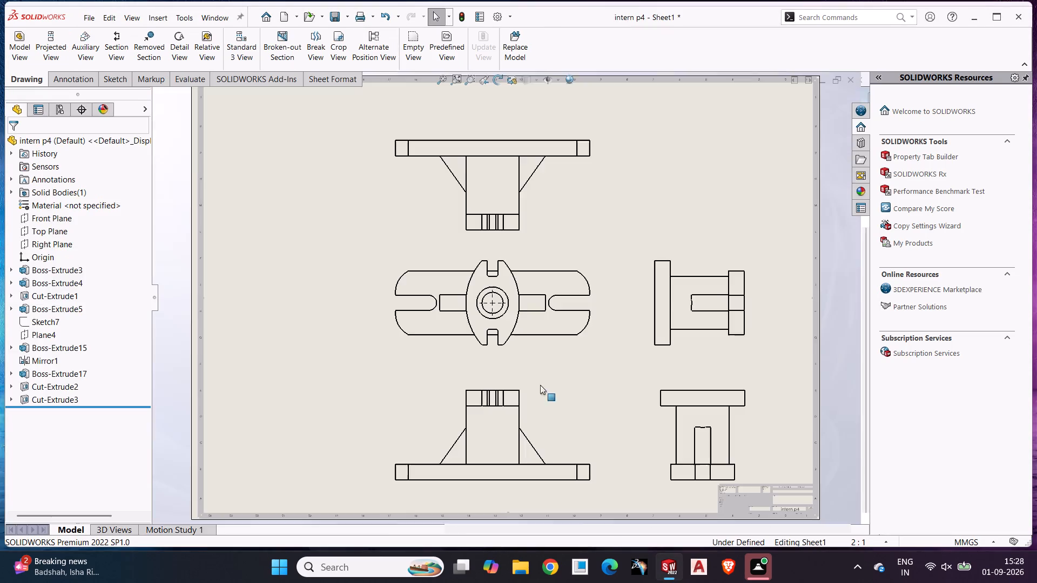
{"action": "scroll", "coordinate": [475, 385], "scroll_direction": "down", "scroll_amount": 1}
{"action": "scroll", "coordinate": [475, 385], "scroll_direction": "up", "scroll_amount": 2}
{"action": "middle_click_drag", "start_coordinate": [475, 385], "coordinate": [497, 379]}
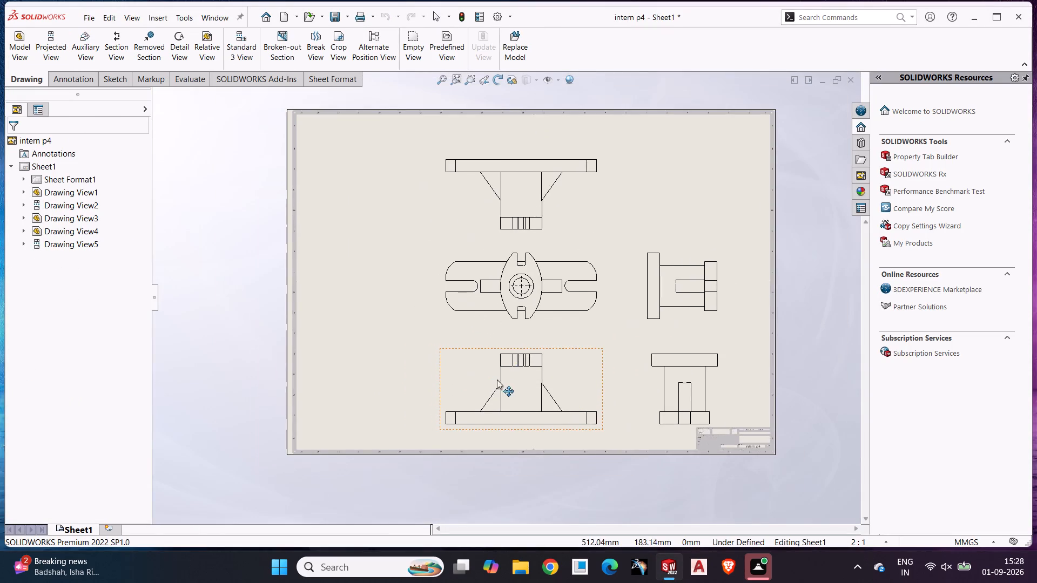
{"action": "scroll", "coordinate": [497, 376], "scroll_direction": "down", "scroll_amount": 2}
{"action": "scroll", "coordinate": [798, 436], "scroll_direction": "down", "scroll_amount": 8}
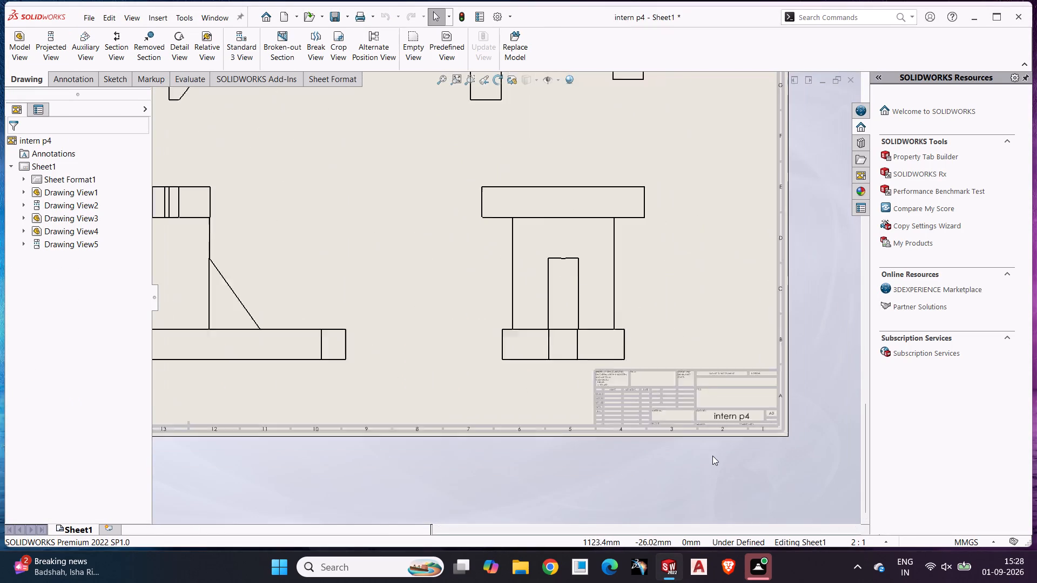
{"action": "scroll", "coordinate": [670, 373], "scroll_direction": "down", "scroll_amount": 9}
{"action": "left_click", "coordinate": [627, 344]}
{"action": "double_click", "coordinate": [628, 331]}
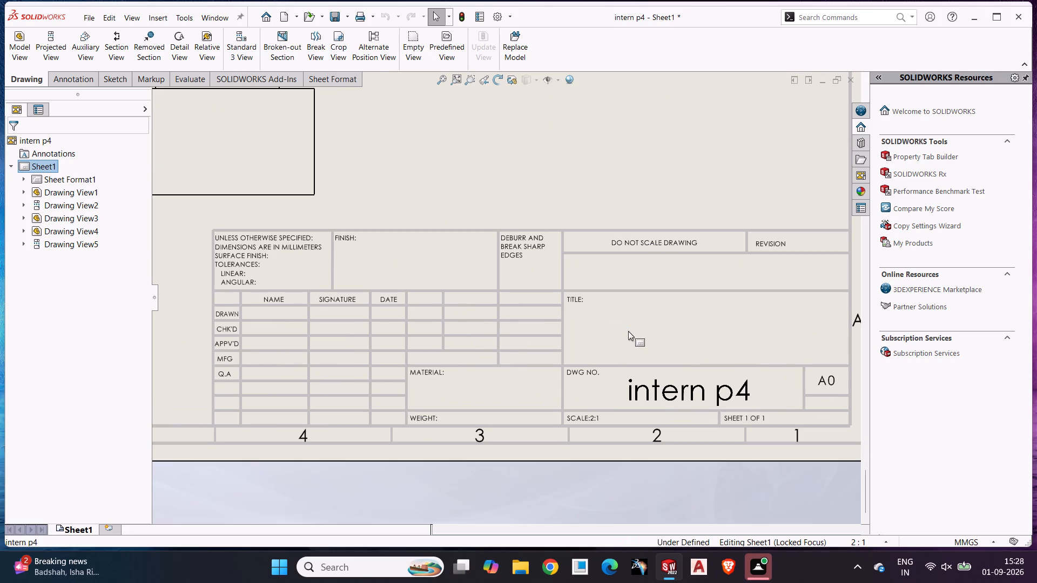
{"action": "scroll", "coordinate": [607, 329], "scroll_direction": "up", "scroll_amount": 11}
{"action": "scroll", "coordinate": [437, 232], "scroll_direction": "up", "scroll_amount": 3}
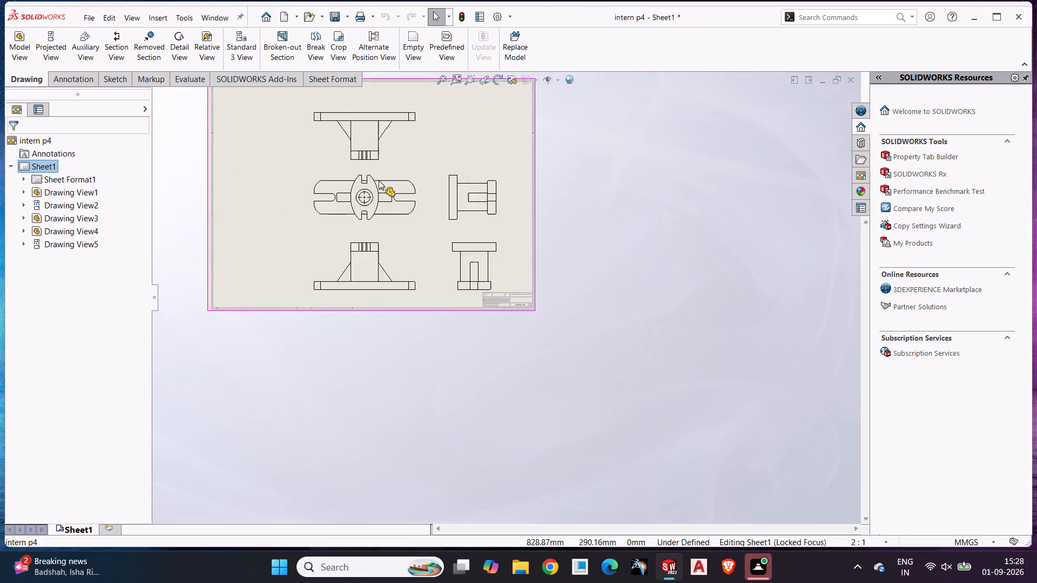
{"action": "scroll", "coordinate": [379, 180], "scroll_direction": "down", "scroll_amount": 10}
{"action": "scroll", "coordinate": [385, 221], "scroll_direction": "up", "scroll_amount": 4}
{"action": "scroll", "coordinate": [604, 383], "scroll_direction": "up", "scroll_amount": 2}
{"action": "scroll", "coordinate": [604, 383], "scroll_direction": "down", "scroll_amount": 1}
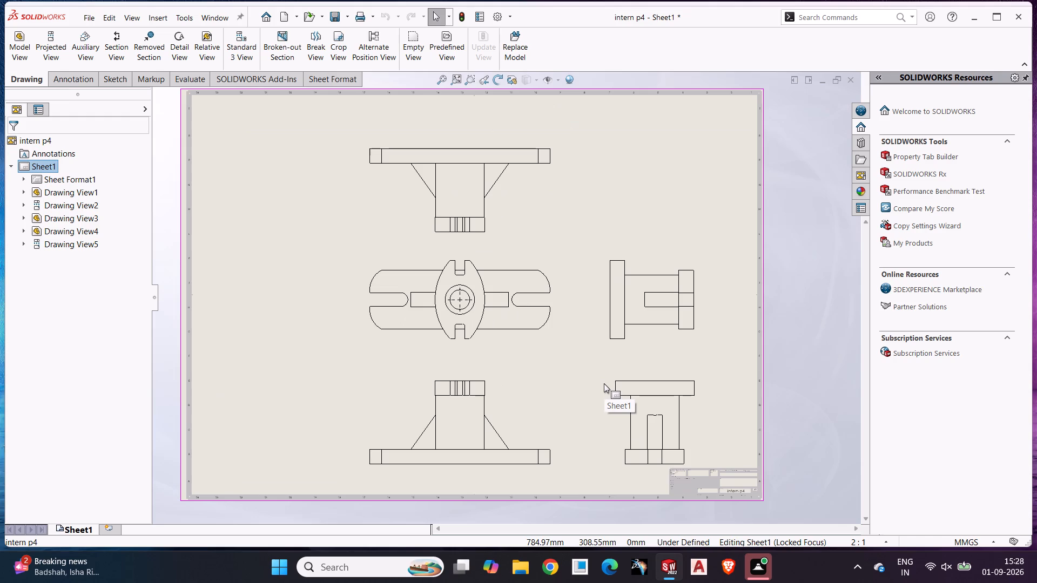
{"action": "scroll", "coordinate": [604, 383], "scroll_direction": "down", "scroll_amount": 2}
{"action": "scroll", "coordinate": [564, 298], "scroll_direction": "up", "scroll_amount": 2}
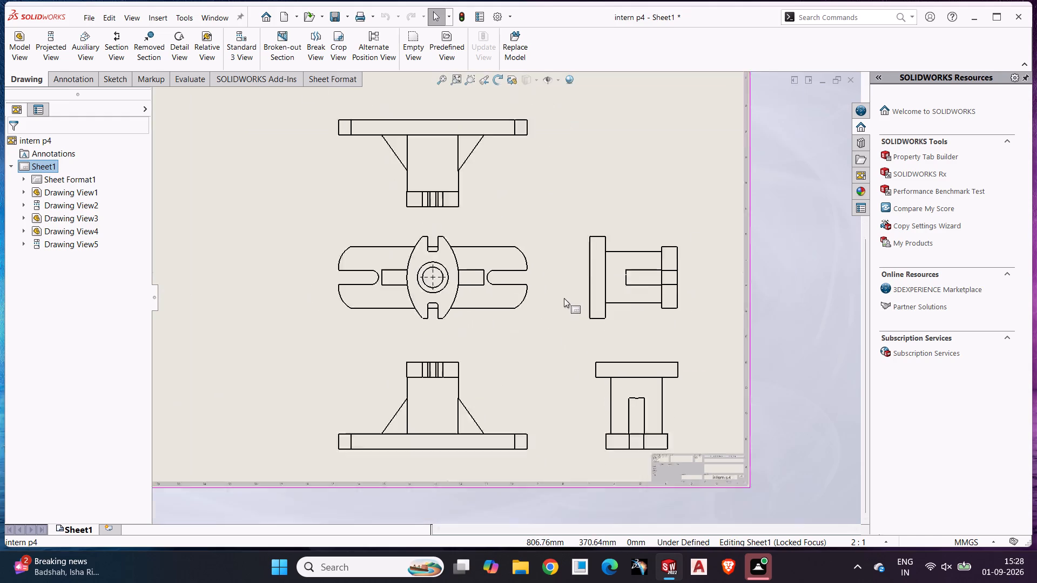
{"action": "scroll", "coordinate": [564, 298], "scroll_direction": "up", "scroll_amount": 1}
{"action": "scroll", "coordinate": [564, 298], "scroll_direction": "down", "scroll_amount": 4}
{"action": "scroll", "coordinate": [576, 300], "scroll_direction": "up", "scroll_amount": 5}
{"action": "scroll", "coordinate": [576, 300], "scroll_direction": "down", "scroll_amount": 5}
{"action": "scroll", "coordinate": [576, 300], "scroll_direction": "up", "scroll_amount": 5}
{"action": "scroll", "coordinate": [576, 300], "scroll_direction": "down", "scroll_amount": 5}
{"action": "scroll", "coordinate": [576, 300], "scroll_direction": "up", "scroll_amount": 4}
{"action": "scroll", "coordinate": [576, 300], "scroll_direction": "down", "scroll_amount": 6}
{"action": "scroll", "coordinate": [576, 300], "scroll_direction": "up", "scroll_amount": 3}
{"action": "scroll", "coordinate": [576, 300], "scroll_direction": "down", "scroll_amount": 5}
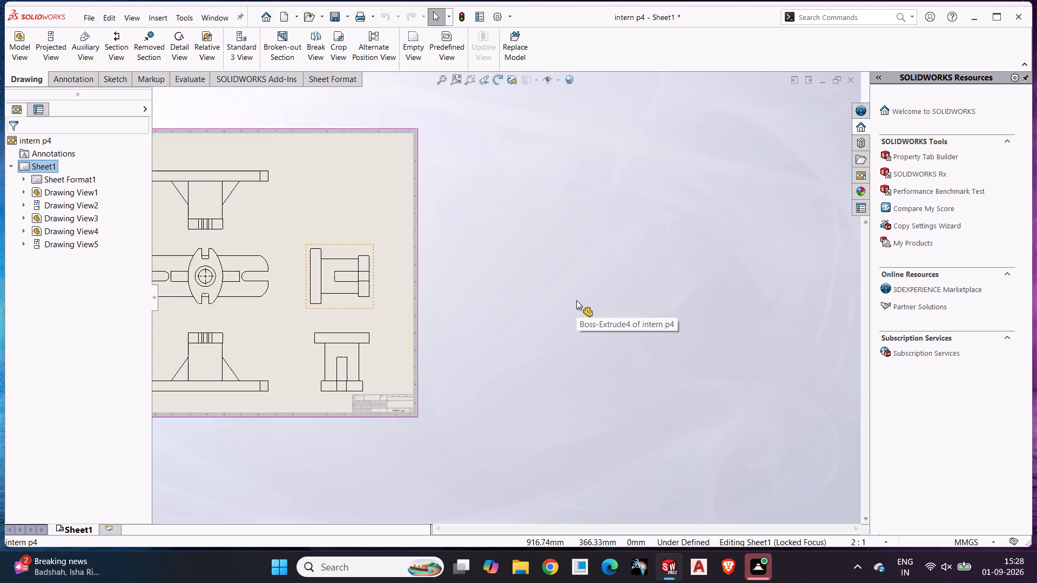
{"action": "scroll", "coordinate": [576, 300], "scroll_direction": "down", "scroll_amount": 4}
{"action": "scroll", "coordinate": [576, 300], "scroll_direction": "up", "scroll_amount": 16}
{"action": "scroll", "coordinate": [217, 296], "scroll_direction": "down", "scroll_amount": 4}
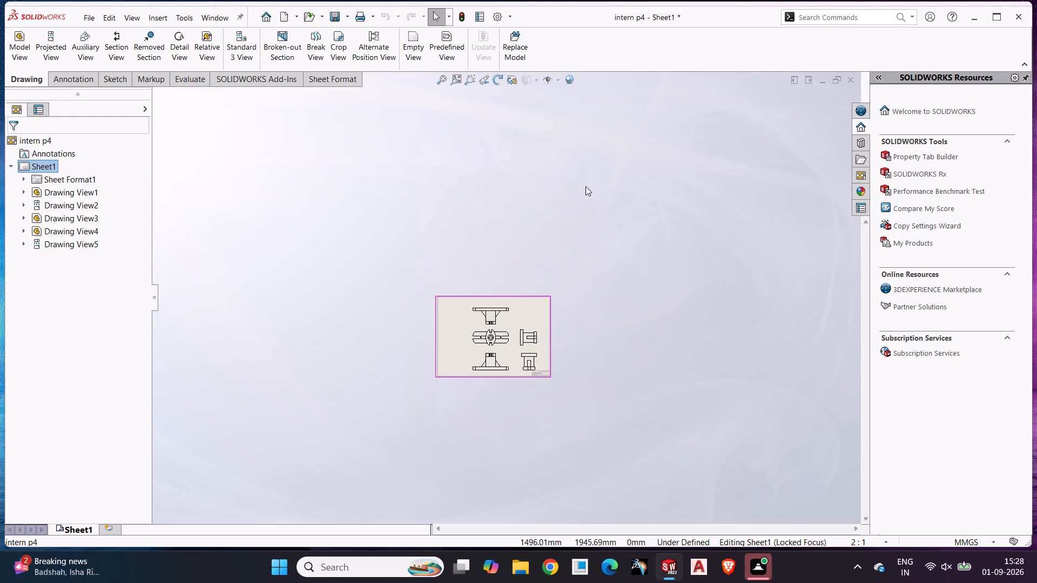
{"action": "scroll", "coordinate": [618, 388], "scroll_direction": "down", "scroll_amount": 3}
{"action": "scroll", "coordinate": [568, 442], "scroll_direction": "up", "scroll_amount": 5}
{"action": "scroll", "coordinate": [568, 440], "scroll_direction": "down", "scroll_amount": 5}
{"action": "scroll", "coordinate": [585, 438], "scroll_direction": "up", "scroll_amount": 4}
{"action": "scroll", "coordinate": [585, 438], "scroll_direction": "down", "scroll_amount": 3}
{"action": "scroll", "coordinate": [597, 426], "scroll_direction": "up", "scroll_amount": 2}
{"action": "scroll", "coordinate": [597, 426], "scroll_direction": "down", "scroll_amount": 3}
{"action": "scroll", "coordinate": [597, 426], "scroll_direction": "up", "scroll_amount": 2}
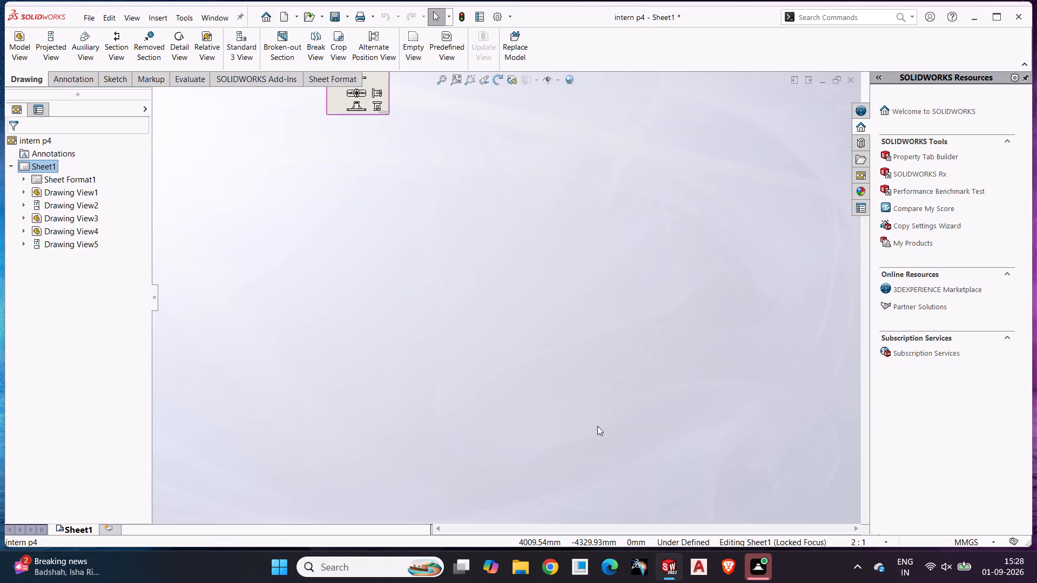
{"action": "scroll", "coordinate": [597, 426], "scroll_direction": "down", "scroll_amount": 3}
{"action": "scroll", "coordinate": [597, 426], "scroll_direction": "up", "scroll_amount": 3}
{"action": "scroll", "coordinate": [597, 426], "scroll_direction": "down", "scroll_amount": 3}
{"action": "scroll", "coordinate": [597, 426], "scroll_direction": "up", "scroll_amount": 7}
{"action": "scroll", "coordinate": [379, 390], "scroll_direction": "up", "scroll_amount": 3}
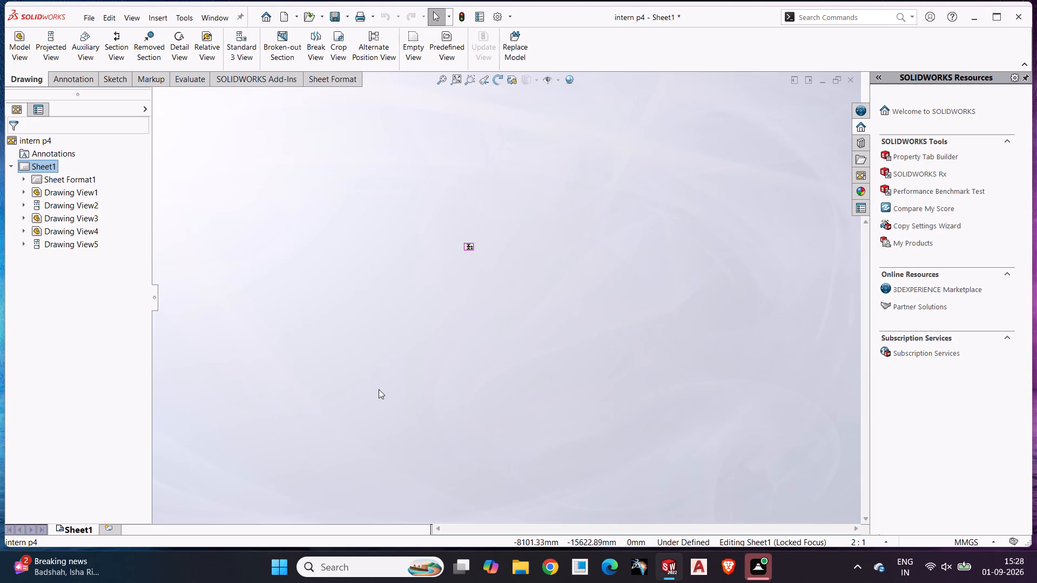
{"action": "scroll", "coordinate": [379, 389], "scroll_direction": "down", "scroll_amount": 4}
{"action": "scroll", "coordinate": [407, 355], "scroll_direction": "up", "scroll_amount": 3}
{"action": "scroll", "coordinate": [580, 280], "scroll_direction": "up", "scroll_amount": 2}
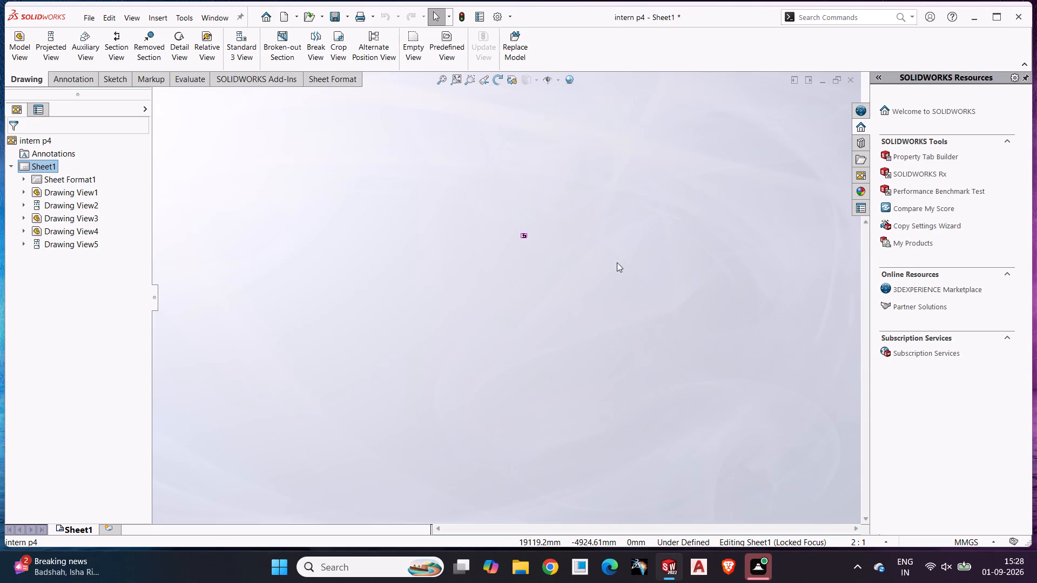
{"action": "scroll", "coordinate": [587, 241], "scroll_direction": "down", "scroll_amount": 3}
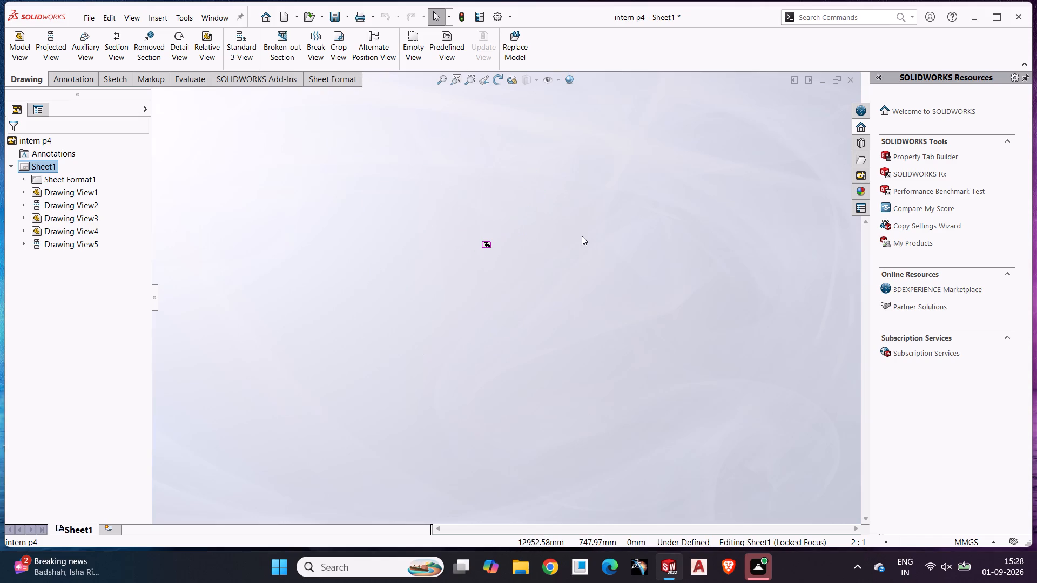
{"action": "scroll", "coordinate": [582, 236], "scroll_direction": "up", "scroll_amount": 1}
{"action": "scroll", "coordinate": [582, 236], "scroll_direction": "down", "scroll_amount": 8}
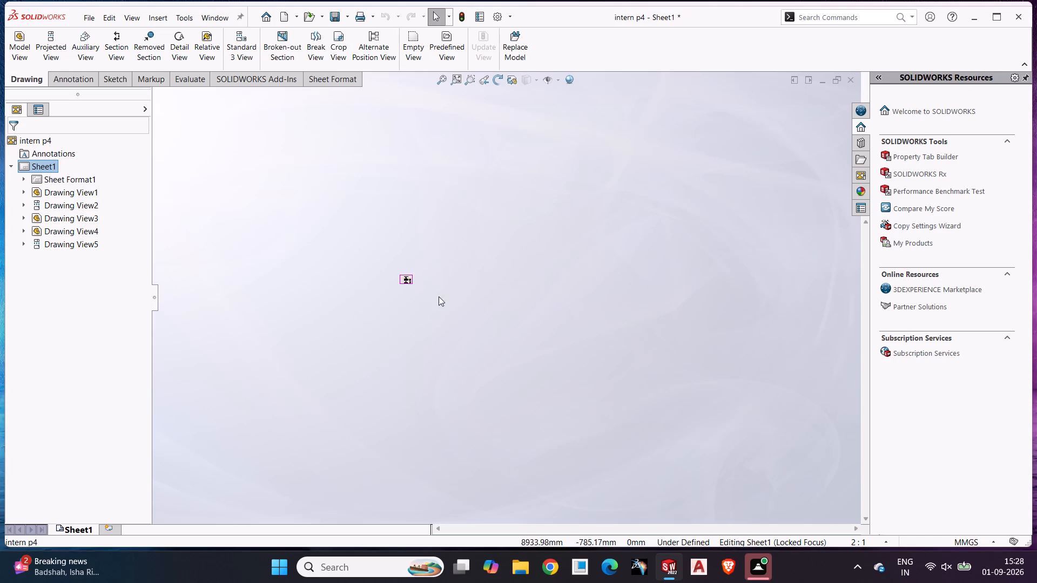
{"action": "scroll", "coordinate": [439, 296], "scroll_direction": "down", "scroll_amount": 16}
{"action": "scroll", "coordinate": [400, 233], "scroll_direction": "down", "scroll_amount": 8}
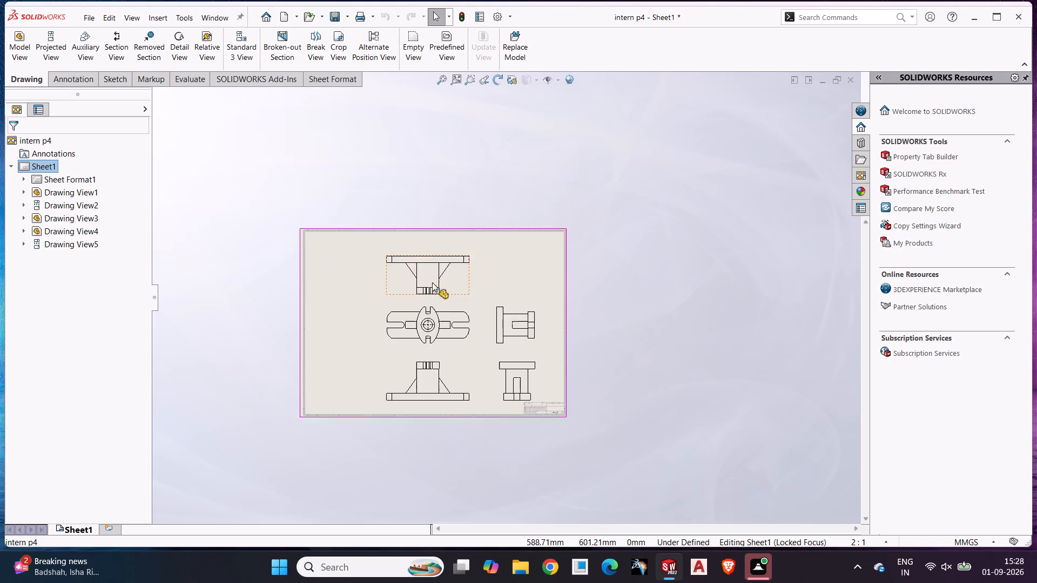
Examine the arrangement of the five bracket views on the drawing sheet.
{"action": "scroll", "coordinate": [432, 282], "scroll_direction": "down", "scroll_amount": 8}
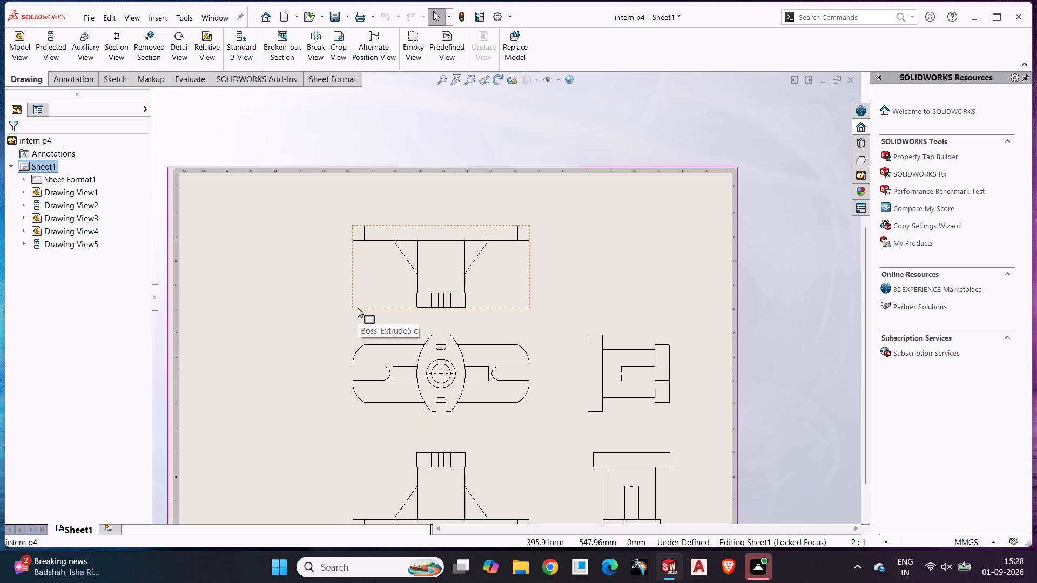
{"action": "scroll", "coordinate": [372, 308], "scroll_direction": "down", "scroll_amount": 1}
{"action": "scroll", "coordinate": [379, 316], "scroll_direction": "up", "scroll_amount": 3}
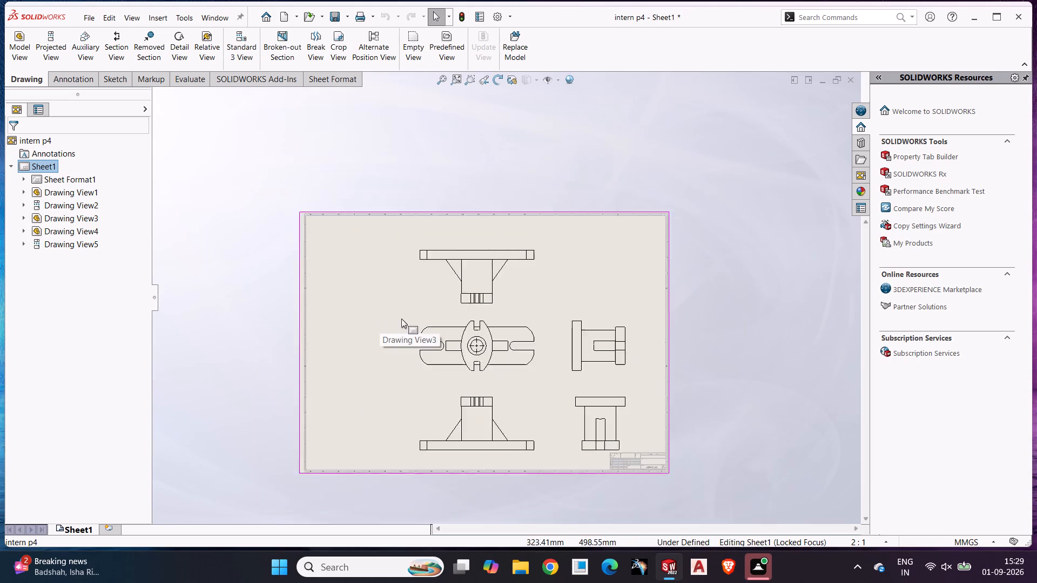
{"action": "scroll", "coordinate": [401, 318], "scroll_direction": "down", "scroll_amount": 3}
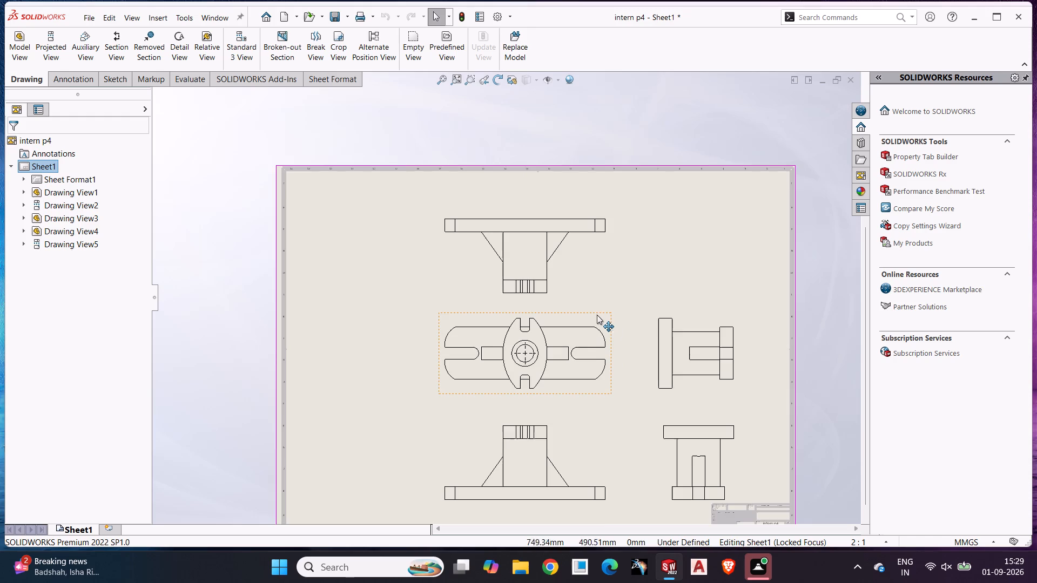
{"action": "scroll", "coordinate": [595, 313], "scroll_direction": "down", "scroll_amount": 1}
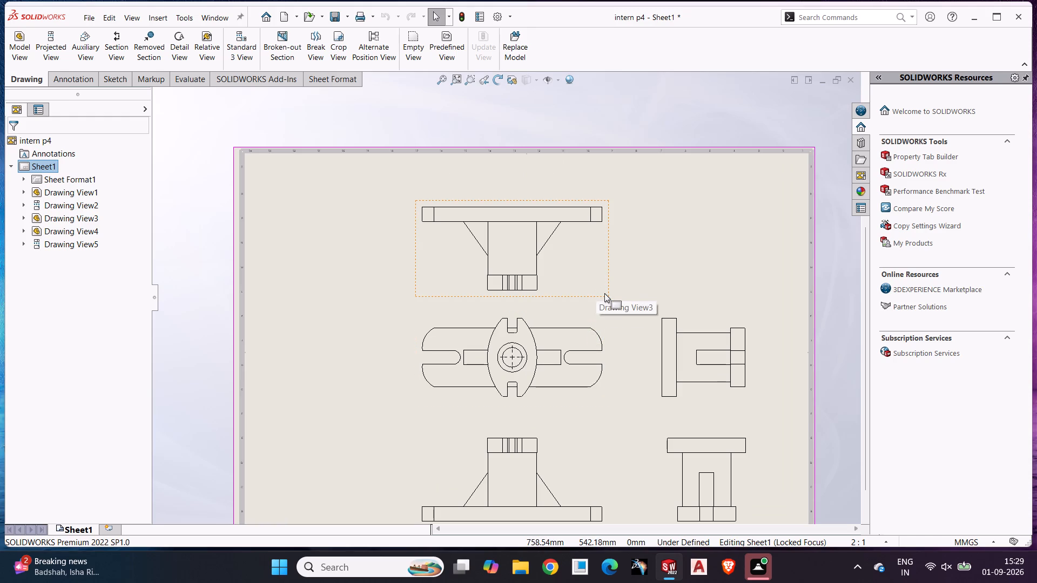
{"action": "scroll", "coordinate": [608, 302], "scroll_direction": "down", "scroll_amount": 1}
{"action": "scroll", "coordinate": [580, 316], "scroll_direction": "up", "scroll_amount": 3}
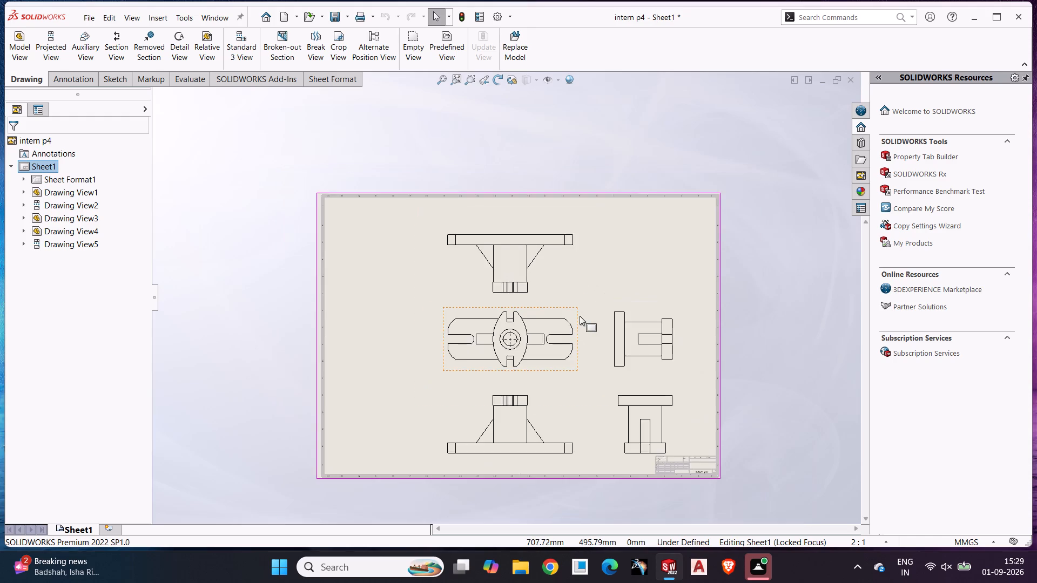
{"action": "scroll", "coordinate": [580, 316], "scroll_direction": "up", "scroll_amount": 1}
{"action": "scroll", "coordinate": [580, 316], "scroll_direction": "down", "scroll_amount": 3}
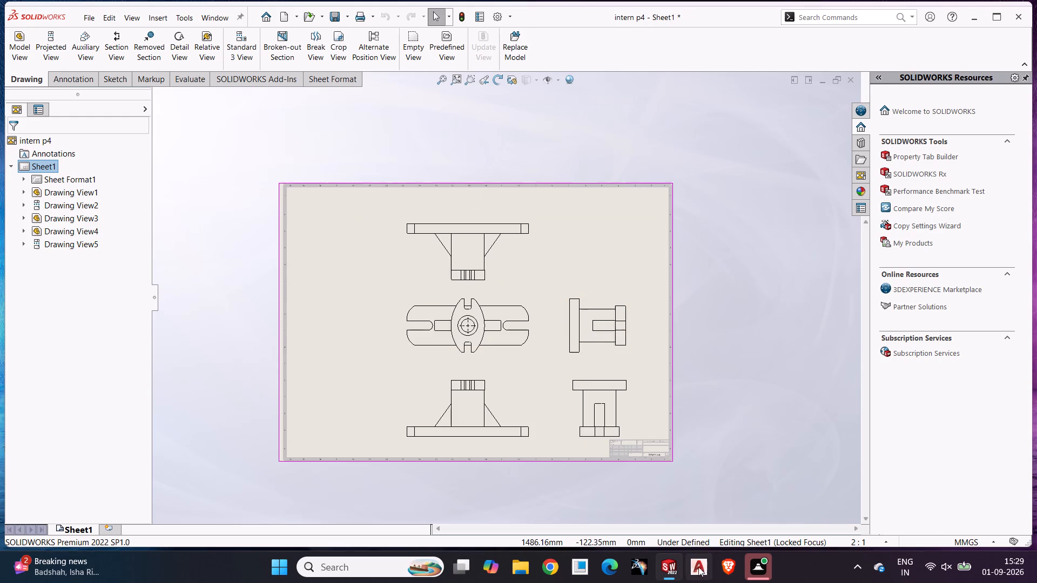
Switch back to the intern p4 part and view the underside of the base plate.
{"action": "left_click", "coordinate": [615, 516]}
{"action": "scroll", "coordinate": [516, 292], "scroll_direction": "down", "scroll_amount": 3}
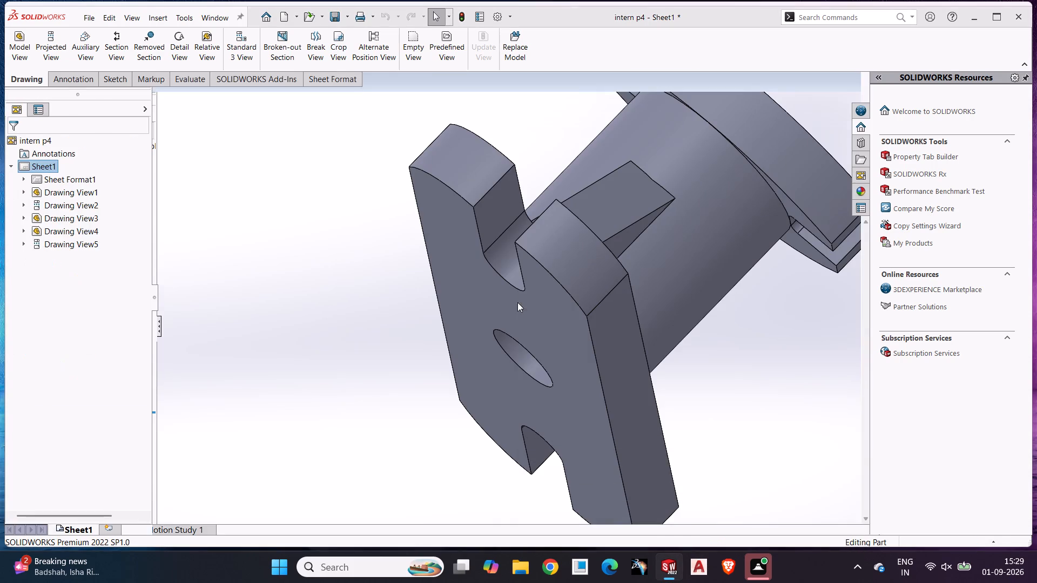
{"action": "scroll", "coordinate": [516, 306], "scroll_direction": "up", "scroll_amount": 4}
{"action": "scroll", "coordinate": [516, 306], "scroll_direction": "down", "scroll_amount": 1}
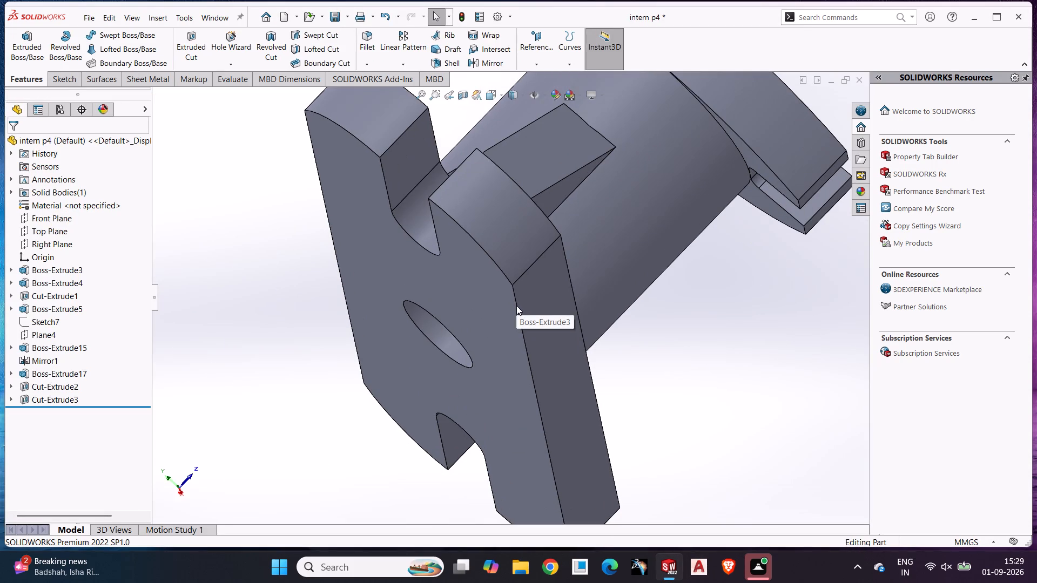
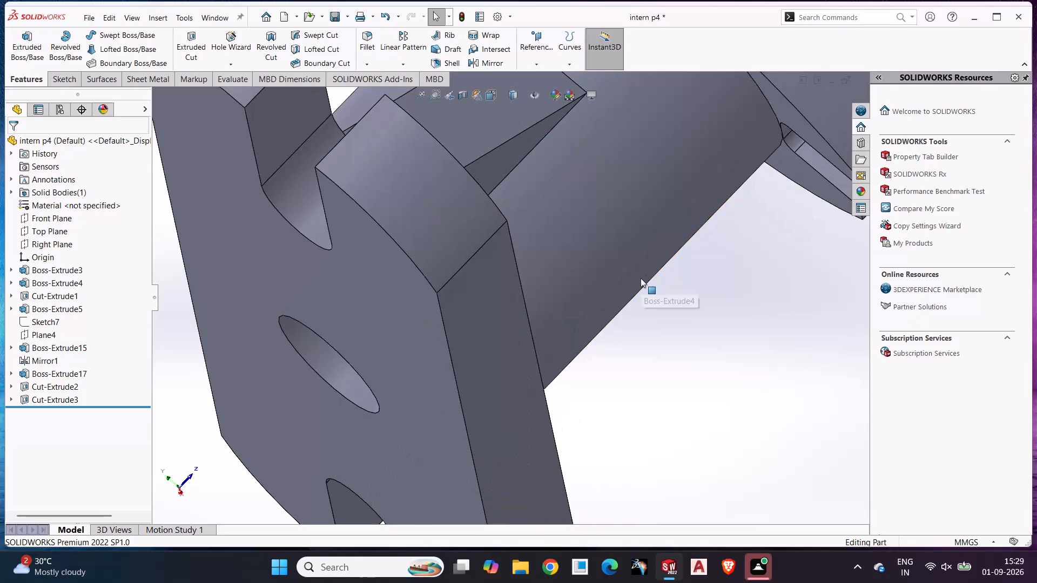
Examine the finished bracket model from all sides, including its slotted base, cylindrical boss and notched flange.
{"action": "scroll", "coordinate": [641, 278], "scroll_direction": "up", "scroll_amount": 2}
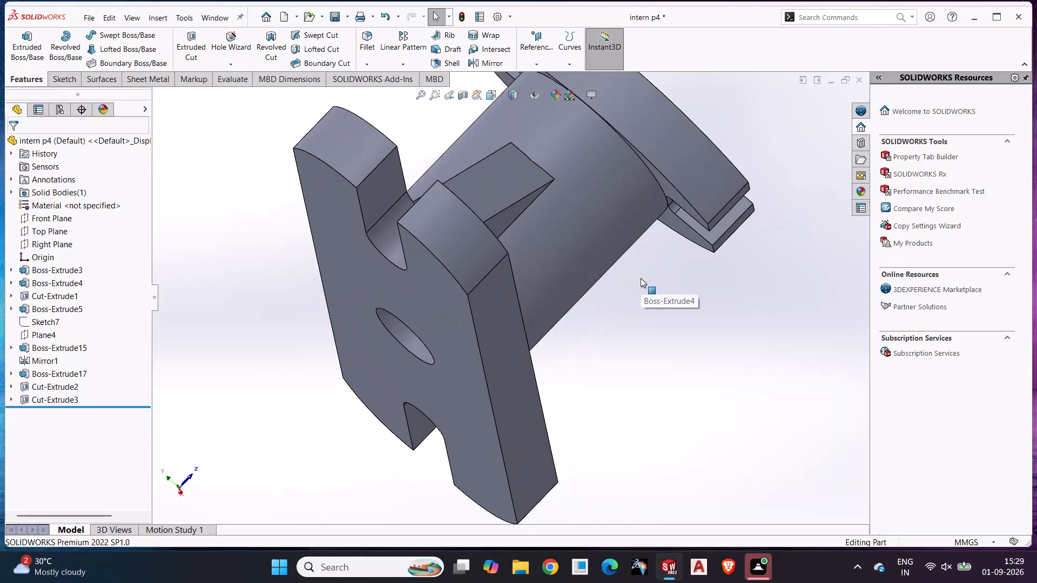
{"action": "middle_click_drag", "start_coordinate": [618, 300], "coordinate": [540, 356]}
{"action": "scroll", "coordinate": [531, 350], "scroll_direction": "up", "scroll_amount": 3}
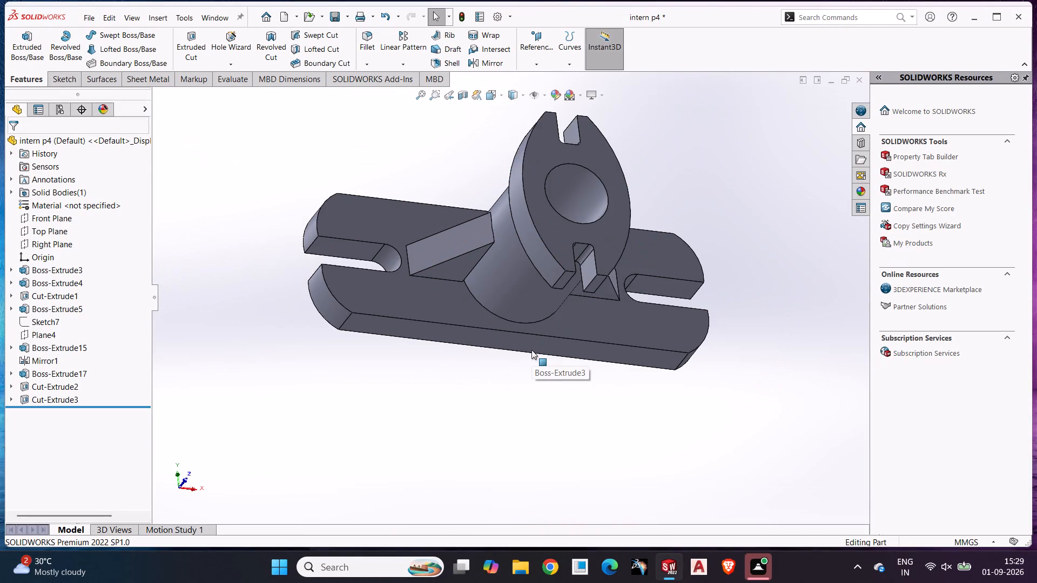
{"action": "scroll", "coordinate": [532, 347], "scroll_direction": "down", "scroll_amount": 3}
{"action": "scroll", "coordinate": [530, 352], "scroll_direction": "up", "scroll_amount": 1}
{"action": "middle_click_drag", "start_coordinate": [530, 352], "coordinate": [491, 381]}
{"action": "scroll", "coordinate": [491, 381], "scroll_direction": "down", "scroll_amount": 1}
{"action": "scroll", "coordinate": [491, 381], "scroll_direction": "up", "scroll_amount": 3}
{"action": "middle_click_drag", "start_coordinate": [492, 375], "coordinate": [491, 362]}
{"action": "scroll", "coordinate": [461, 320], "scroll_direction": "down", "scroll_amount": 1}
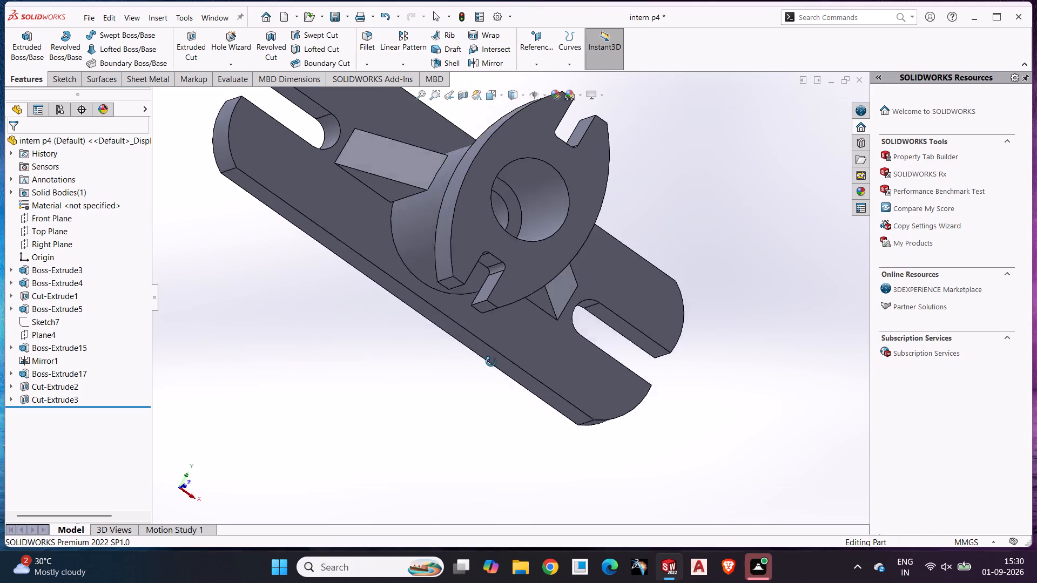
{"action": "middle_click_drag", "start_coordinate": [491, 362], "coordinate": [457, 322]}
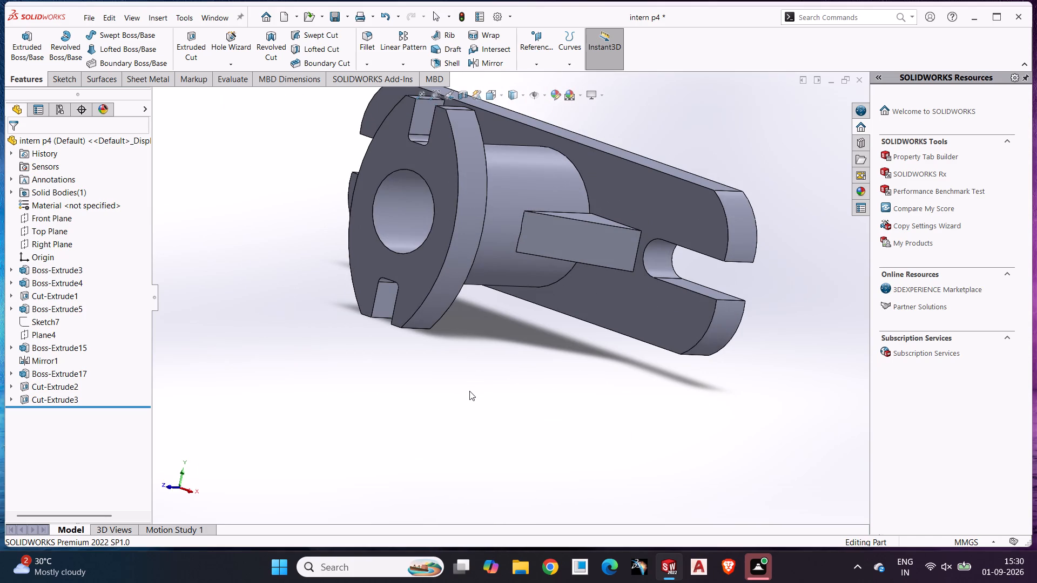
{"action": "scroll", "coordinate": [827, 479], "scroll_direction": "down", "scroll_amount": 1}
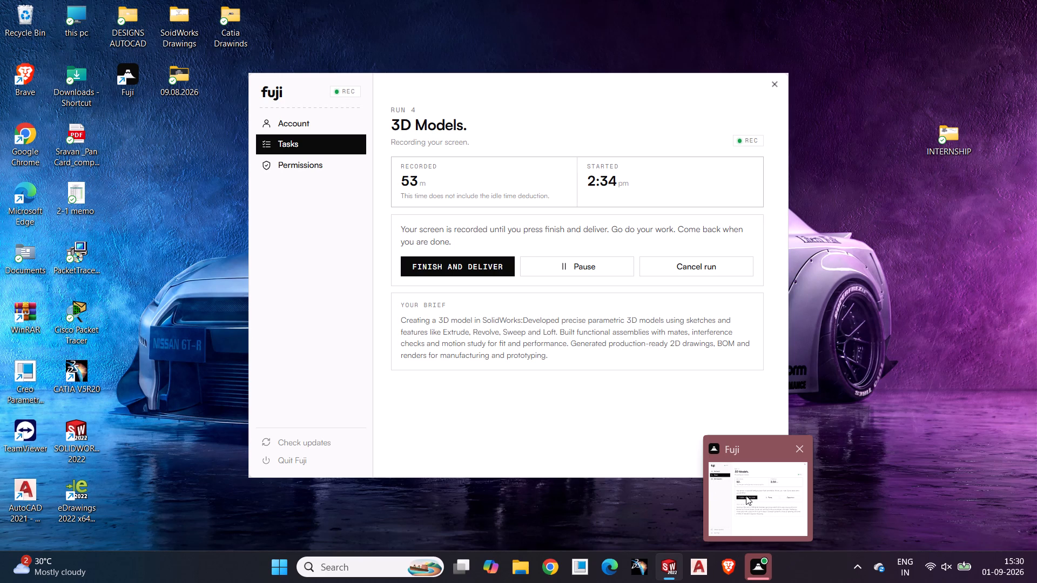
{"action": "scroll", "coordinate": [536, 357], "scroll_direction": "up", "scroll_amount": 2}
{"action": "middle_click_drag", "start_coordinate": [536, 357], "coordinate": [567, 151]}
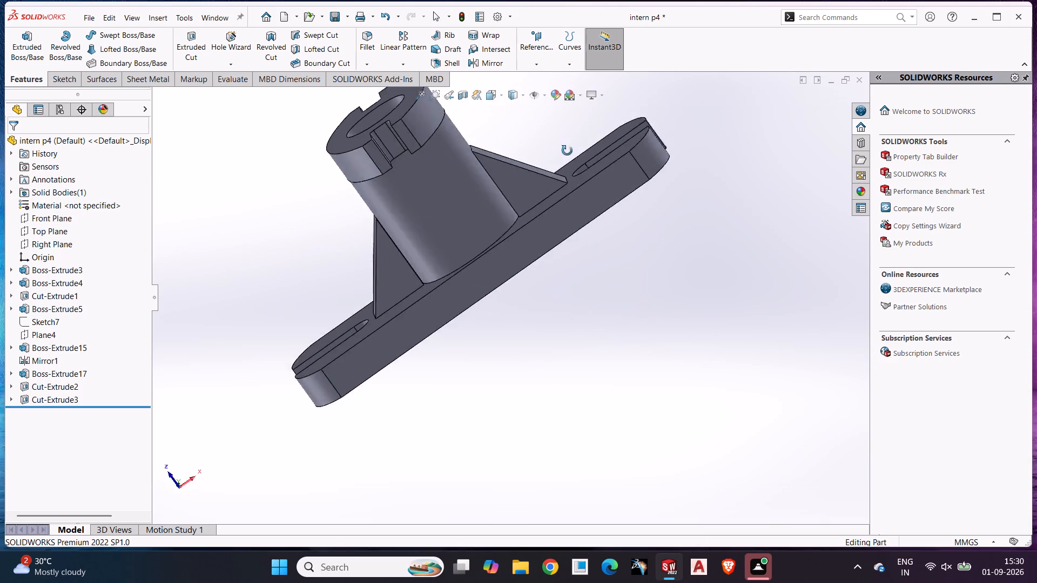
{"action": "middle_click_drag", "start_coordinate": [567, 151], "coordinate": [555, 337]}
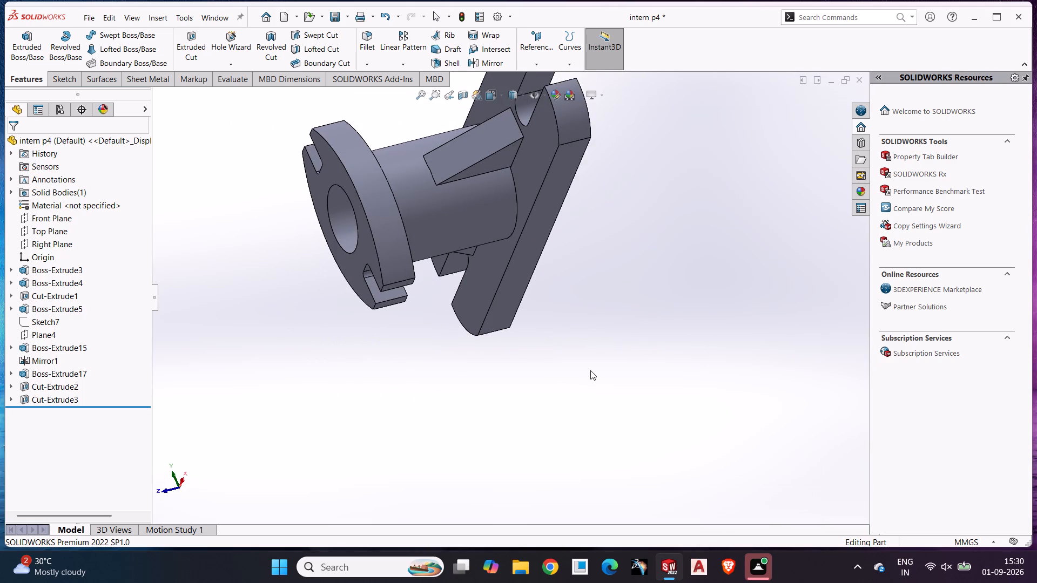
{"action": "scroll", "coordinate": [565, 341], "scroll_direction": "up", "scroll_amount": 1}
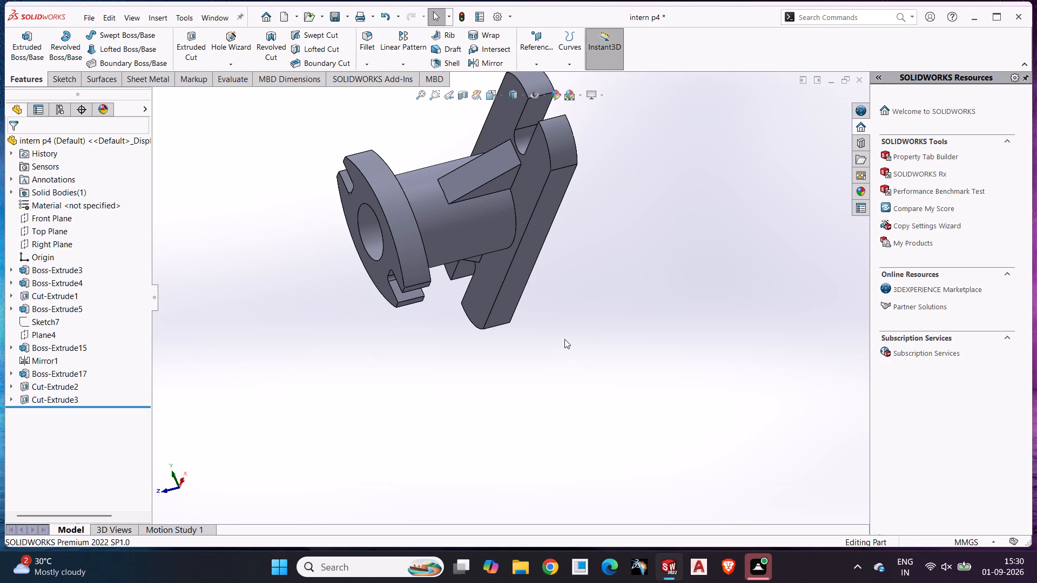
{"action": "middle_click_drag", "start_coordinate": [549, 351], "coordinate": [607, 174]}
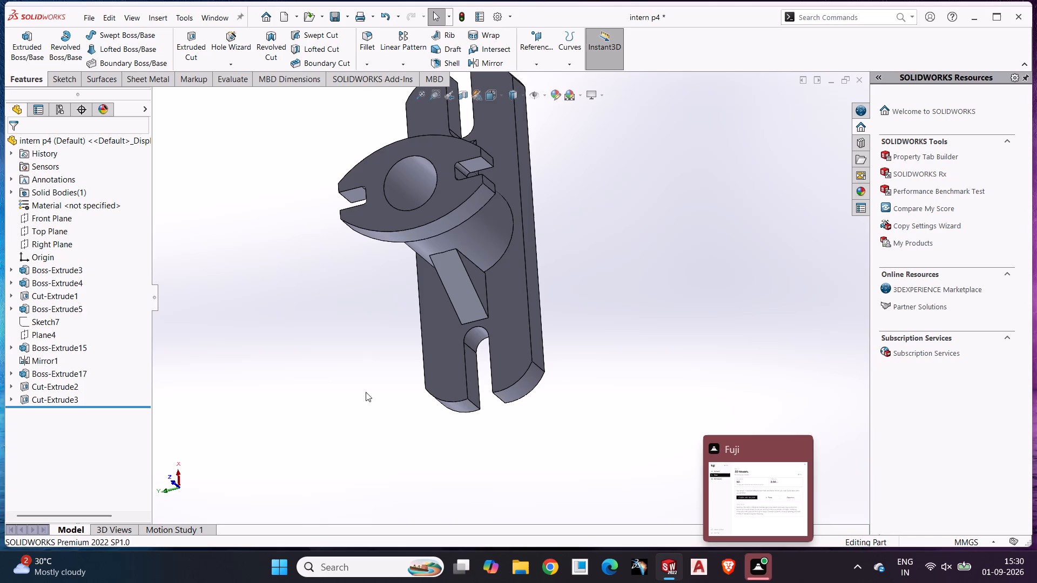
{"action": "scroll", "coordinate": [560, 324], "scroll_direction": "up", "scroll_amount": 3}
{"action": "middle_click_drag", "start_coordinate": [604, 236], "coordinate": [650, 211]}
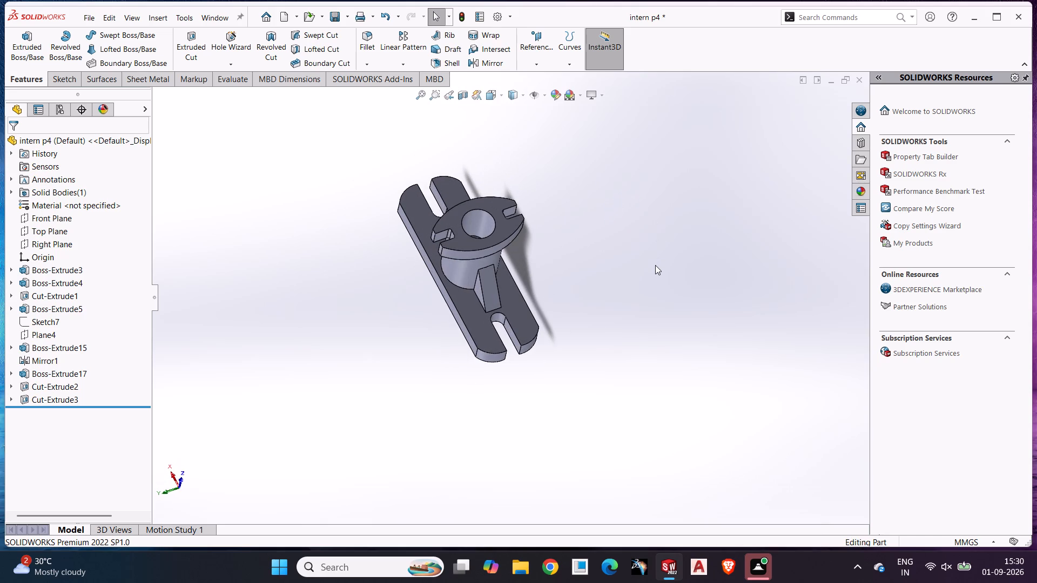
Examine the side ribs, the boss and the slotted base plate from above and from the side.
{"action": "scroll", "coordinate": [706, 249], "scroll_direction": "down", "scroll_amount": 4}
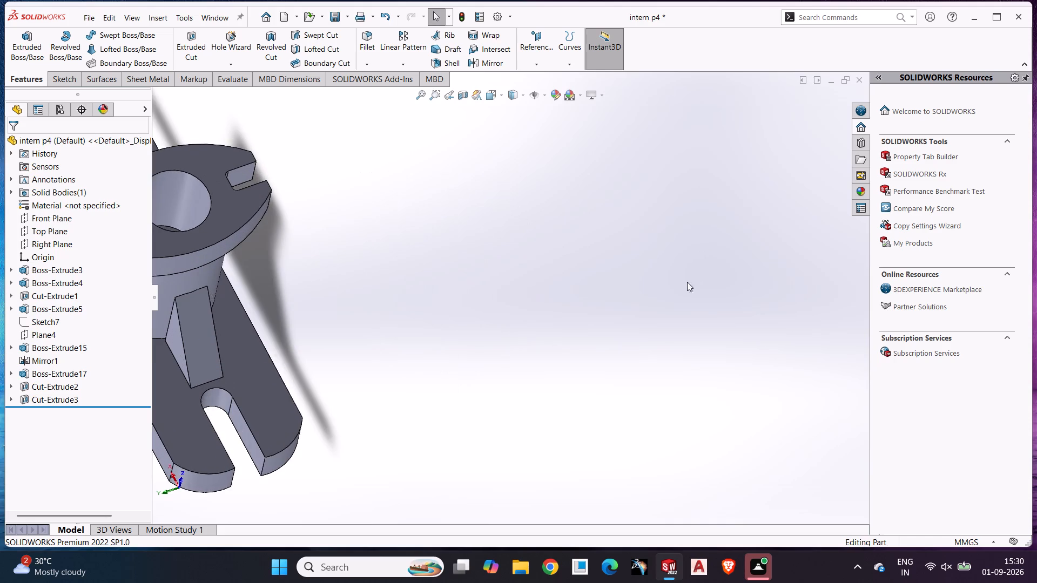
{"action": "middle_click_drag", "start_coordinate": [540, 279], "coordinate": [576, 268]}
{"action": "scroll", "coordinate": [408, 296], "scroll_direction": "up", "scroll_amount": 5}
{"action": "middle_click_drag", "start_coordinate": [408, 296], "coordinate": [338, 336]}
{"action": "scroll", "coordinate": [354, 324], "scroll_direction": "down", "scroll_amount": 6}
{"action": "middle_click_drag", "start_coordinate": [392, 309], "coordinate": [442, 258]}
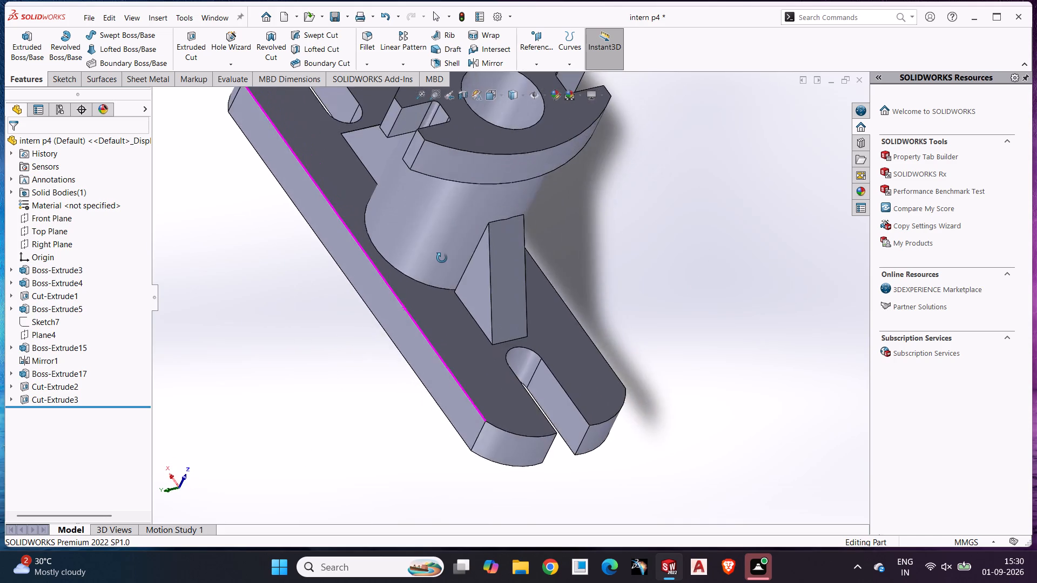
{"action": "middle_click_drag", "start_coordinate": [442, 258], "coordinate": [482, 316]}
{"action": "scroll", "coordinate": [481, 317], "scroll_direction": "down", "scroll_amount": 1}
{"action": "scroll", "coordinate": [452, 303], "scroll_direction": "up", "scroll_amount": 4}
{"action": "middle_click_drag", "start_coordinate": [446, 303], "coordinate": [379, 196]}
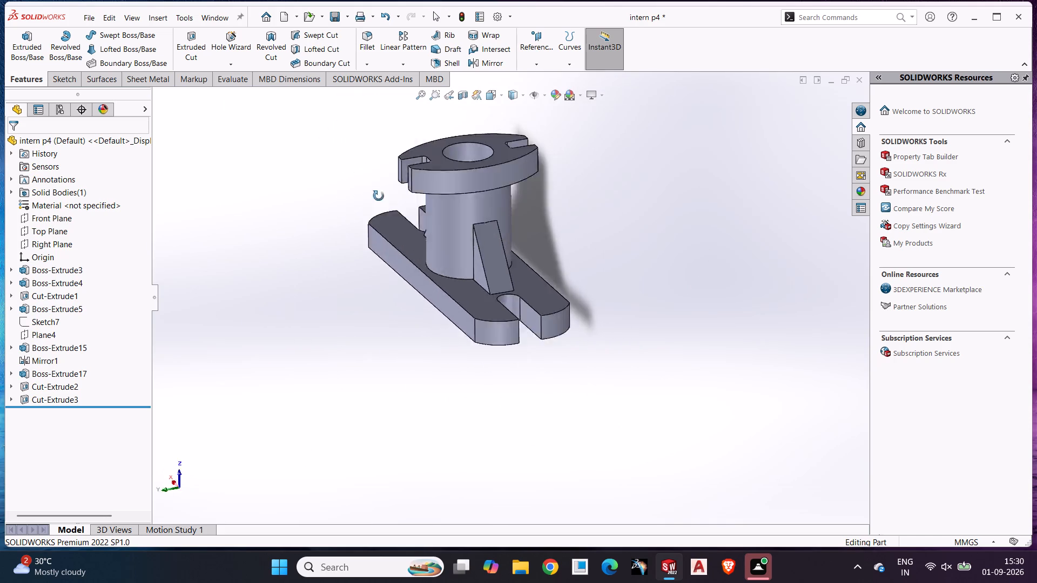
{"action": "middle_click_drag", "start_coordinate": [379, 196], "coordinate": [464, 309]}
{"action": "scroll", "coordinate": [464, 289], "scroll_direction": "down", "scroll_amount": 1}
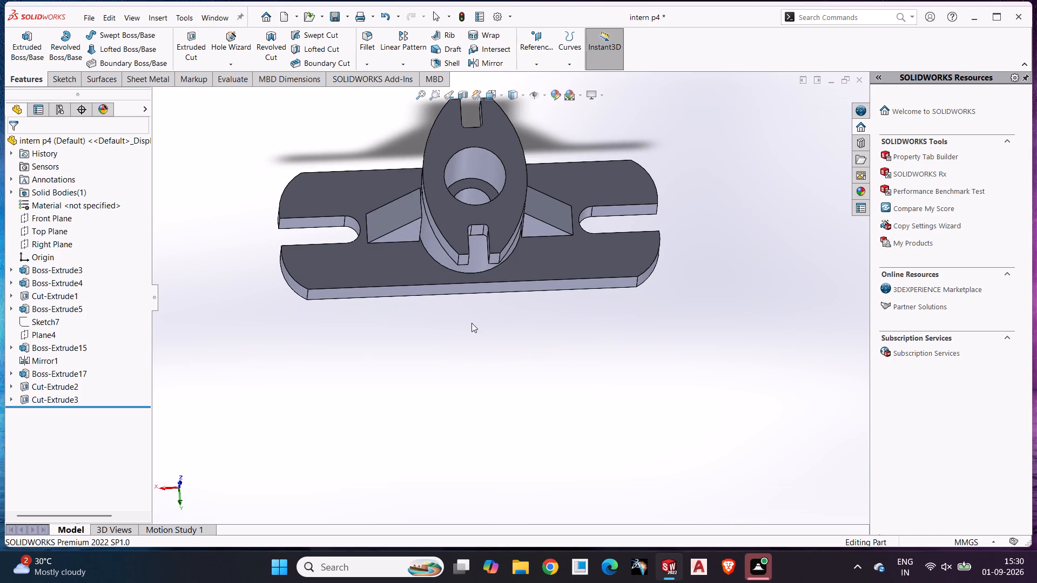
{"action": "scroll", "coordinate": [507, 313], "scroll_direction": "down", "scroll_amount": 1}
{"action": "scroll", "coordinate": [507, 313], "scroll_direction": "up", "scroll_amount": 3}
{"action": "scroll", "coordinate": [507, 313], "scroll_direction": "down", "scroll_amount": 2}
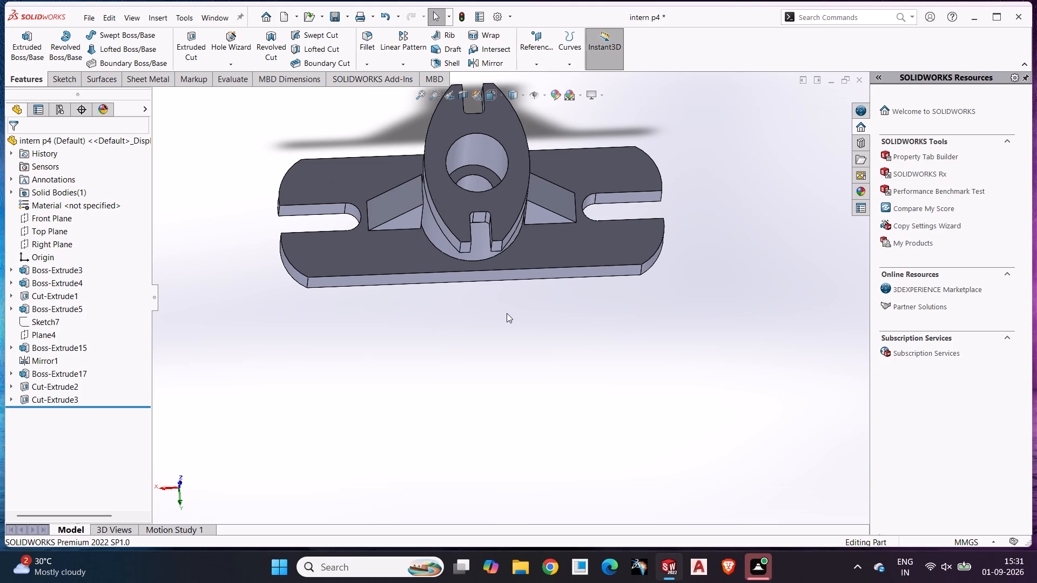
{"action": "scroll", "coordinate": [472, 362], "scroll_direction": "down", "scroll_amount": 1}
{"action": "middle_click_drag", "start_coordinate": [472, 365], "coordinate": [472, 384]}
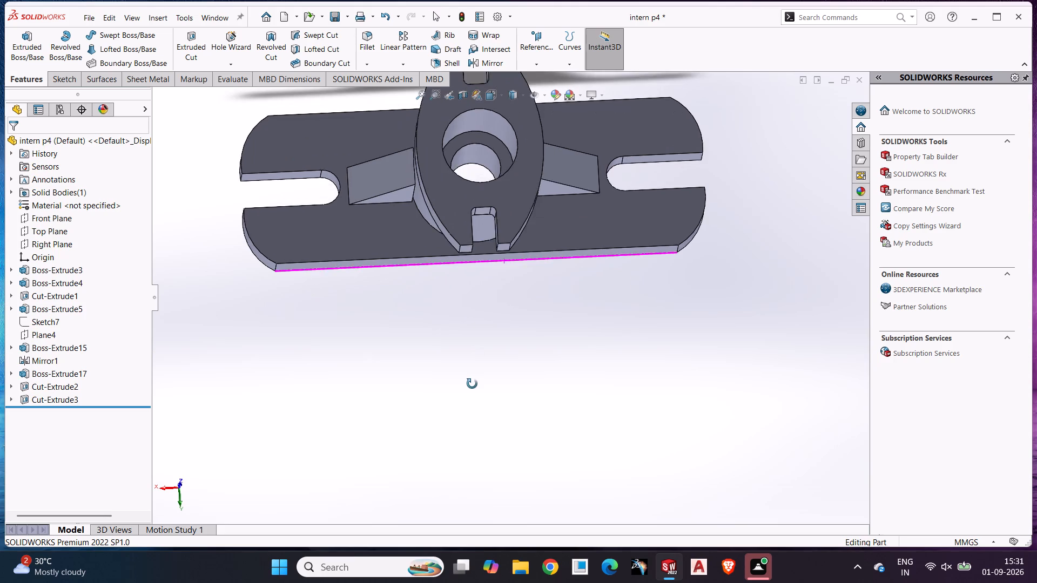
{"action": "middle_click_drag", "start_coordinate": [472, 384], "coordinate": [471, 384]}
{"action": "scroll", "coordinate": [471, 357], "scroll_direction": "up", "scroll_amount": 2}
{"action": "middle_click_drag", "start_coordinate": [471, 357], "coordinate": [489, 292]}
{"action": "scroll", "coordinate": [489, 292], "scroll_direction": "down", "scroll_amount": 2}
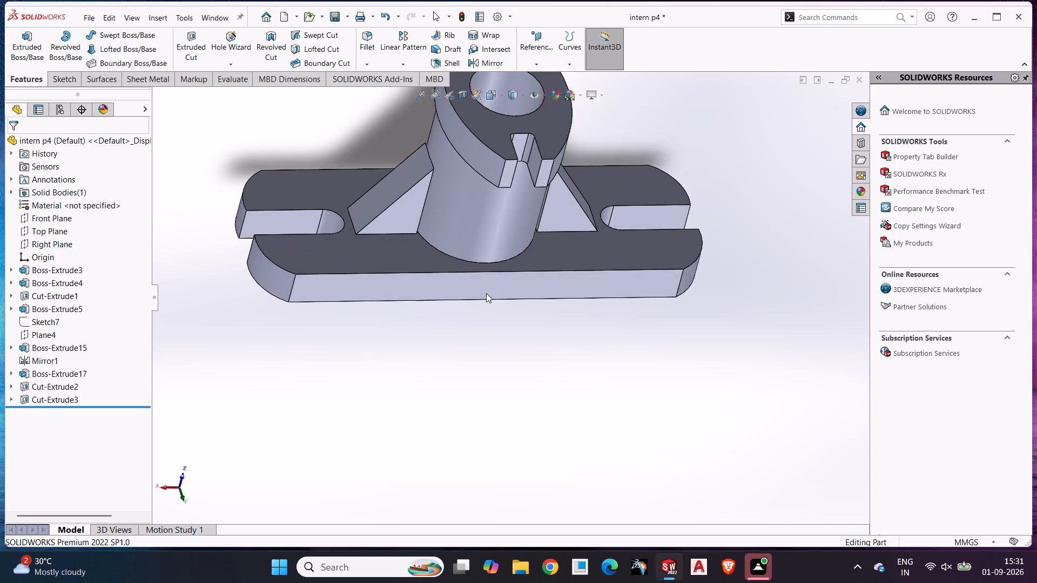
{"action": "middle_click_drag", "start_coordinate": [486, 293], "coordinate": [544, 302]}
{"action": "scroll", "coordinate": [486, 293], "scroll_direction": "up", "scroll_amount": 1}
{"action": "scroll", "coordinate": [542, 300], "scroll_direction": "up", "scroll_amount": 1}
{"action": "middle_click_drag", "start_coordinate": [540, 299], "coordinate": [419, 194]}
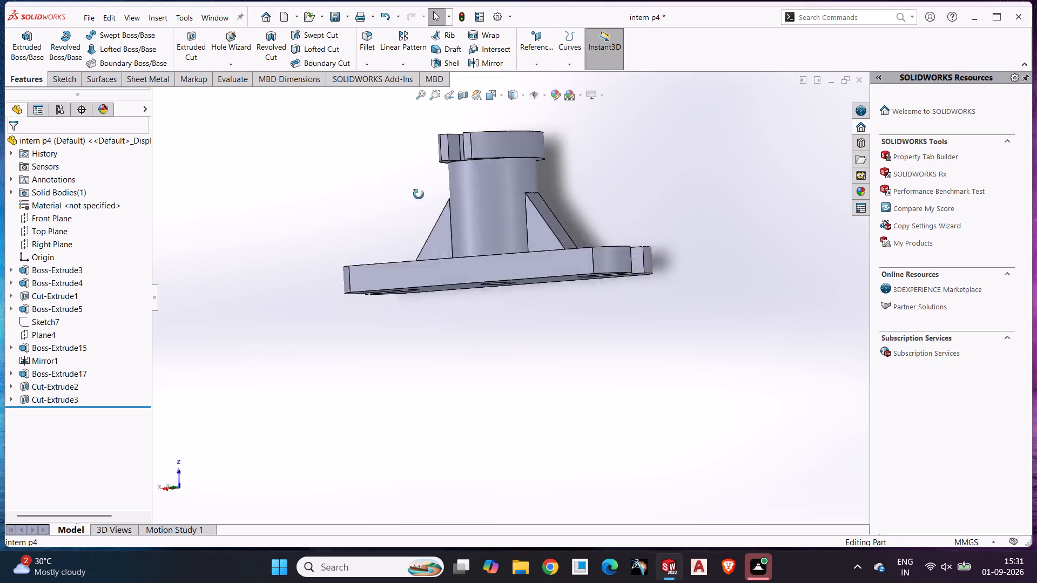
{"action": "middle_click_drag", "start_coordinate": [419, 194], "coordinate": [390, 308]}
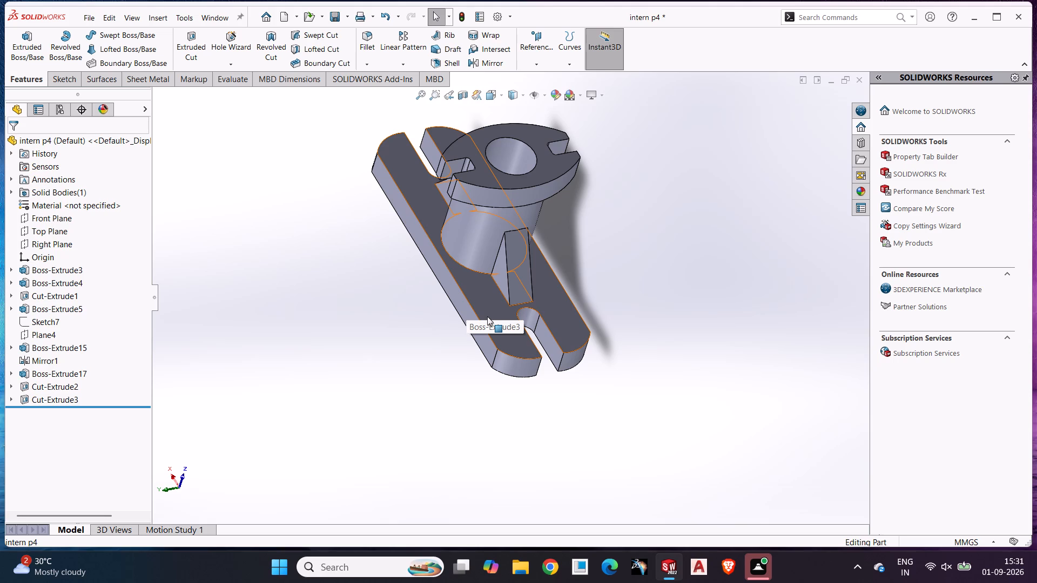
Examine the top flange's notches, the stepped bore and the rib joints at close range from several angles.
{"action": "middle_click_drag", "start_coordinate": [432, 341], "coordinate": [535, 410]}
{"action": "scroll", "coordinate": [548, 361], "scroll_direction": "down", "scroll_amount": 1}
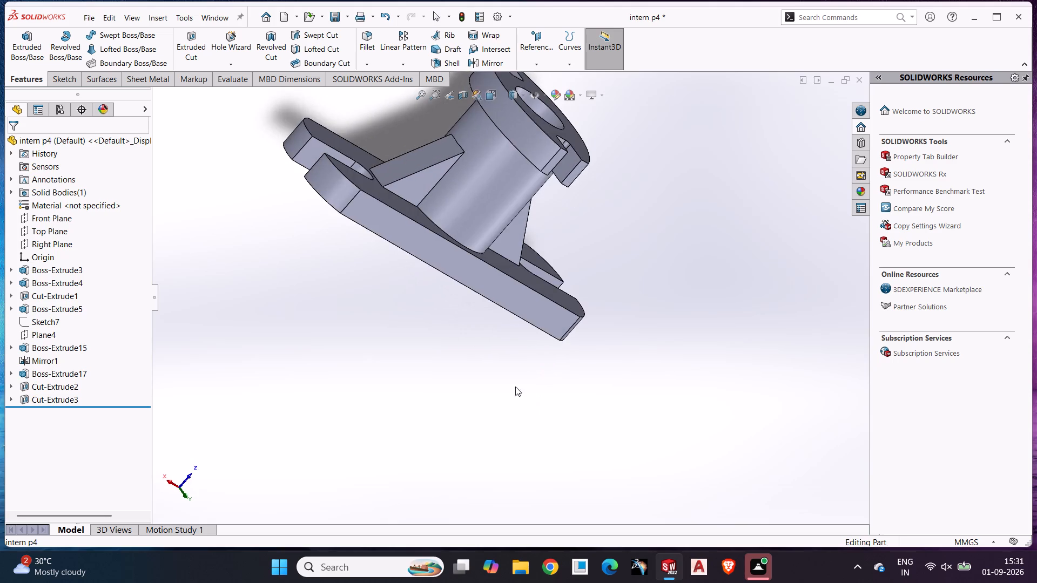
{"action": "scroll", "coordinate": [522, 318], "scroll_direction": "up", "scroll_amount": 2}
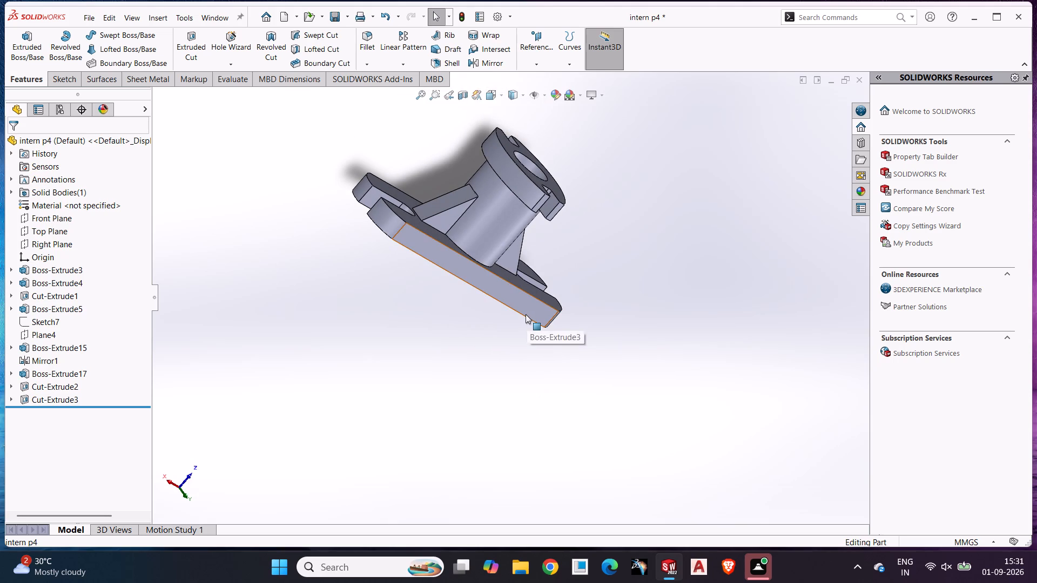
{"action": "middle_click_drag", "start_coordinate": [408, 279], "coordinate": [374, 336]}
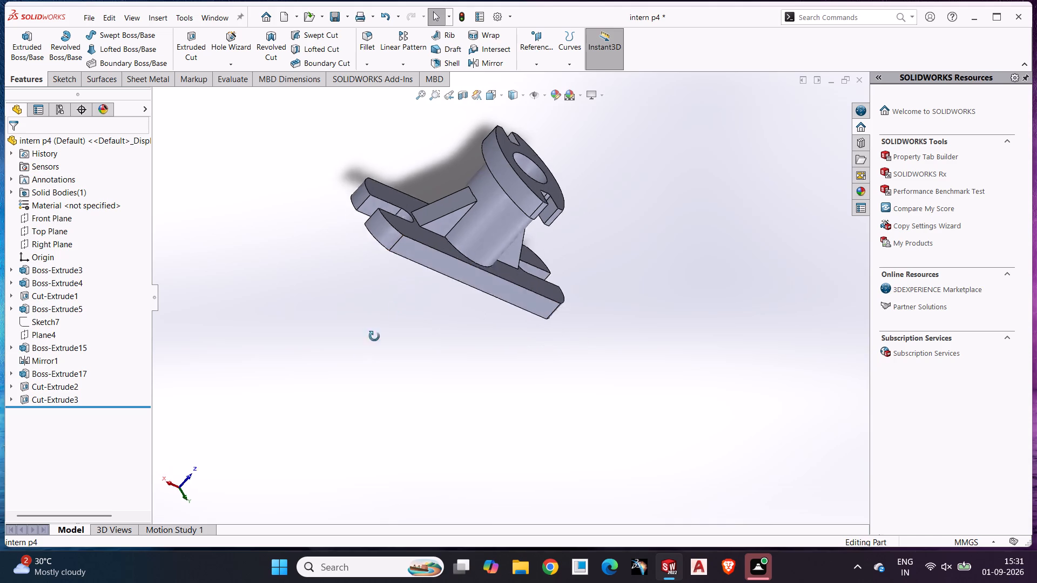
{"action": "middle_click_drag", "start_coordinate": [374, 336], "coordinate": [352, 365]}
{"action": "scroll", "coordinate": [352, 365], "scroll_direction": "down", "scroll_amount": 1}
{"action": "scroll", "coordinate": [533, 185], "scroll_direction": "down", "scroll_amount": 3}
{"action": "scroll", "coordinate": [531, 184], "scroll_direction": "up", "scroll_amount": 2}
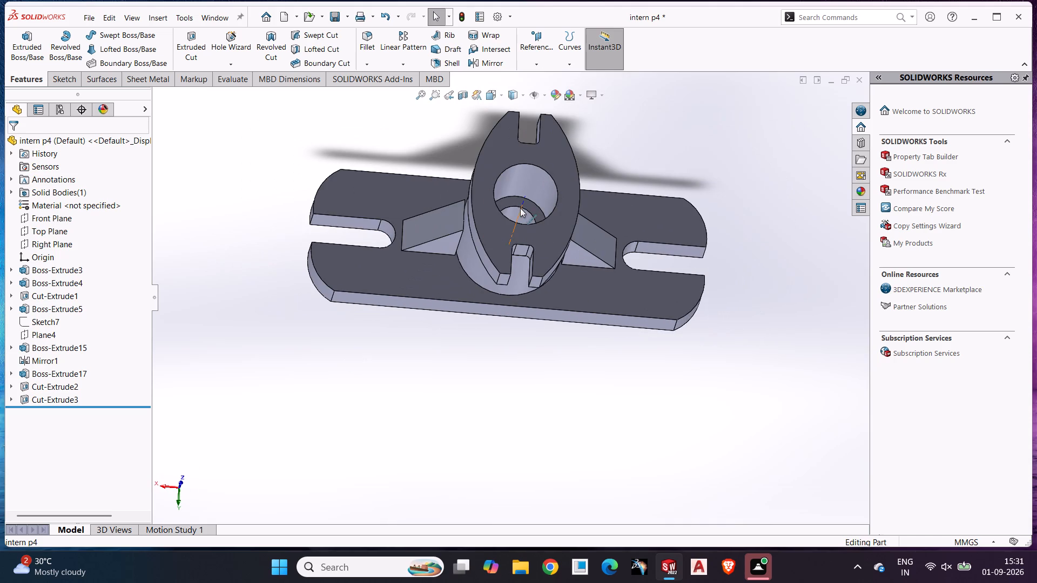
{"action": "middle_click_drag", "start_coordinate": [555, 227], "coordinate": [547, 278]}
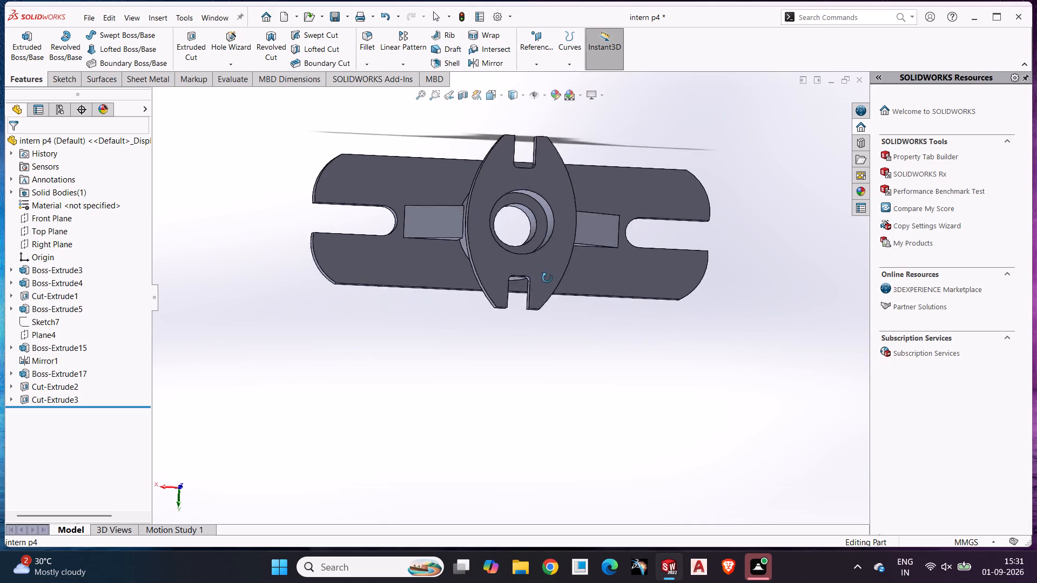
{"action": "middle_click_drag", "start_coordinate": [547, 278], "coordinate": [536, 296]}
{"action": "scroll", "coordinate": [537, 277], "scroll_direction": "down", "scroll_amount": 3}
{"action": "middle_click_drag", "start_coordinate": [537, 275], "coordinate": [532, 211]}
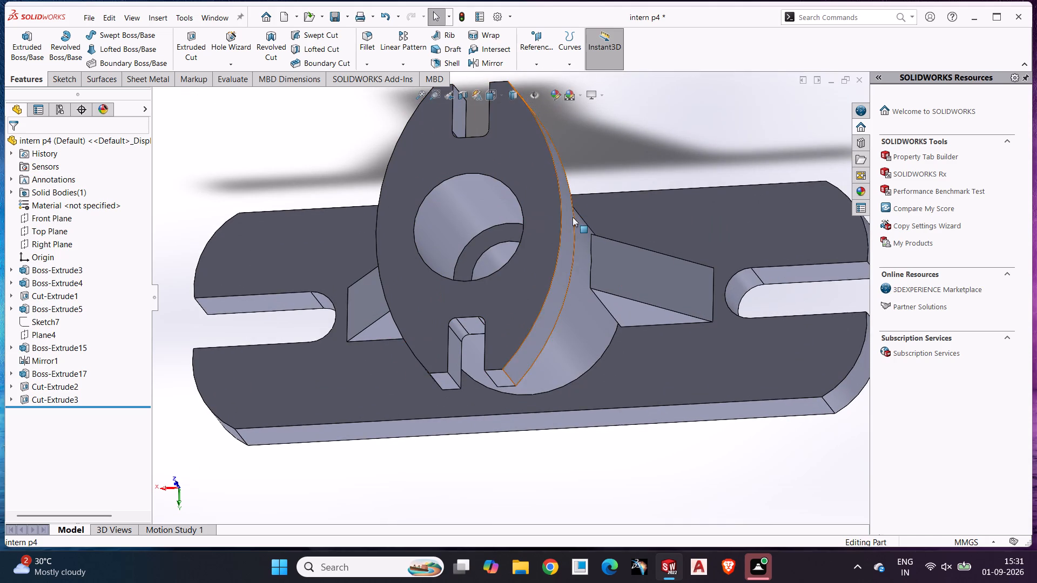
{"action": "middle_click_drag", "start_coordinate": [592, 316], "coordinate": [594, 273]}
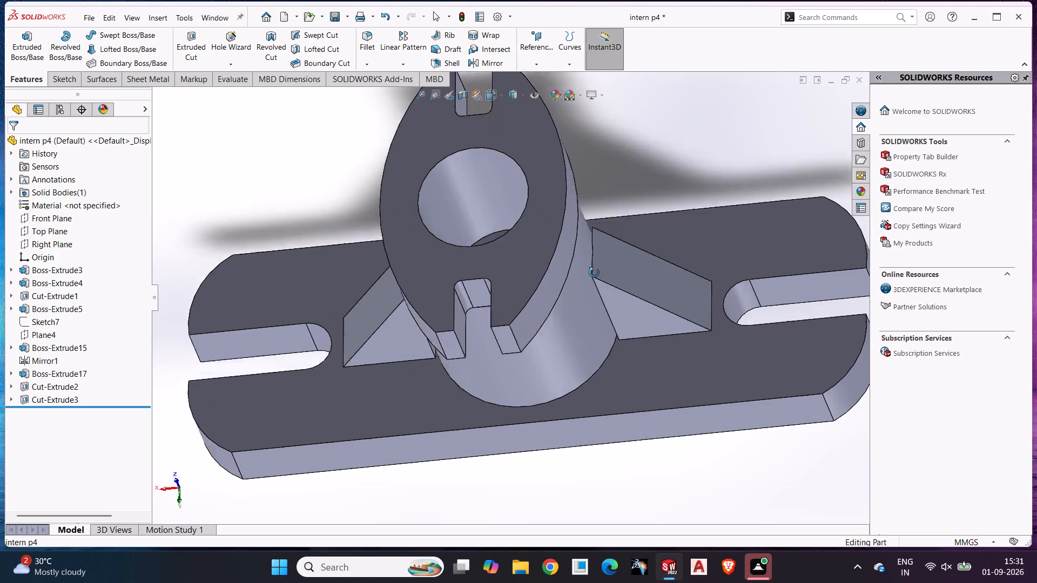
{"action": "middle_click_drag", "start_coordinate": [594, 273], "coordinate": [605, 299]}
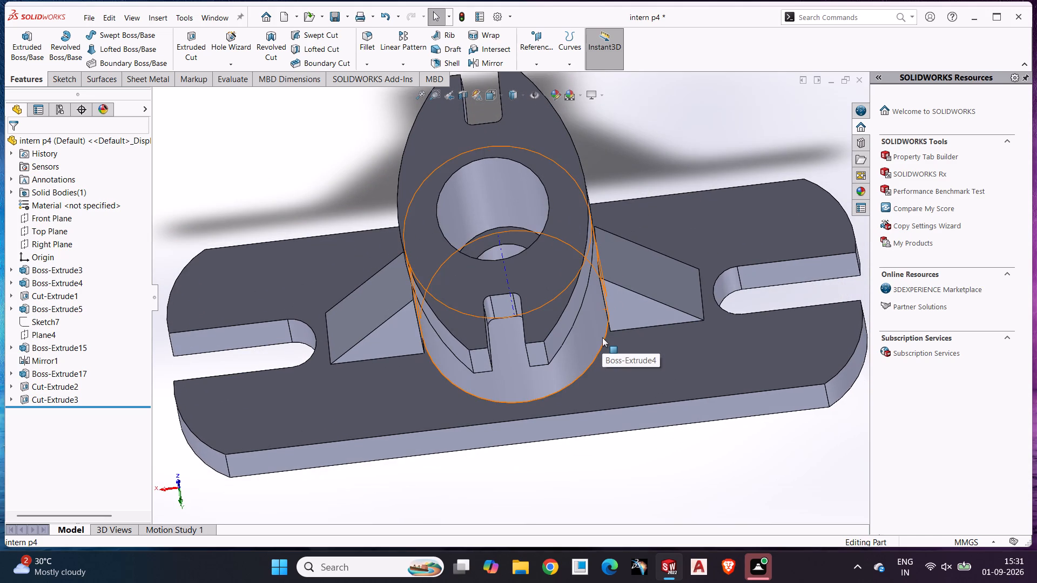
{"action": "scroll", "coordinate": [602, 337], "scroll_direction": "down", "scroll_amount": 3}
{"action": "scroll", "coordinate": [600, 359], "scroll_direction": "up", "scroll_amount": 3}
{"action": "middle_click_drag", "start_coordinate": [601, 356], "coordinate": [624, 302]}
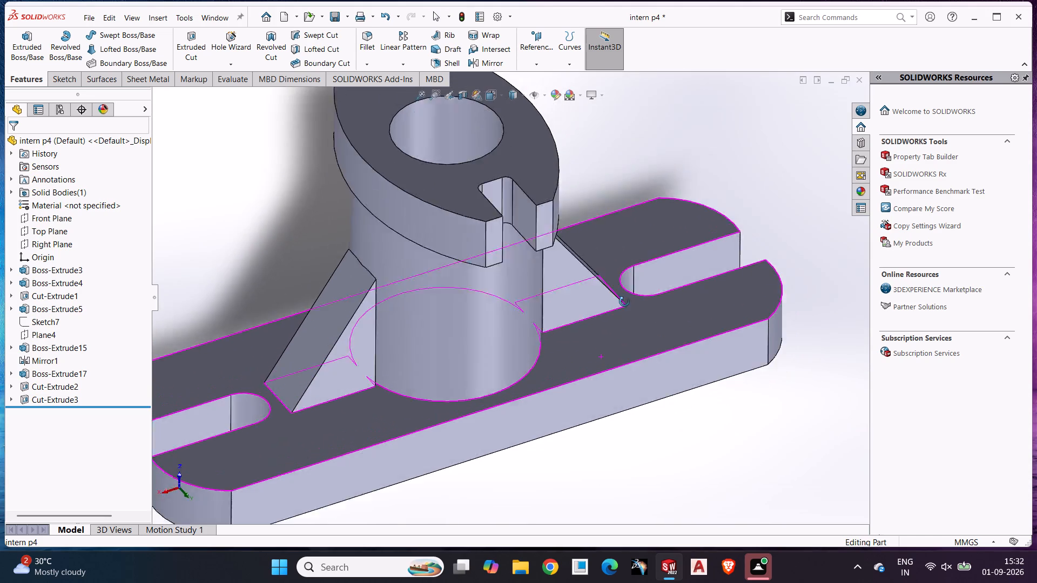
{"action": "middle_click_drag", "start_coordinate": [624, 302], "coordinate": [621, 314]}
{"action": "scroll", "coordinate": [618, 326], "scroll_direction": "down", "scroll_amount": 1}
{"action": "scroll", "coordinate": [609, 347], "scroll_direction": "up", "scroll_amount": 2}
{"action": "scroll", "coordinate": [630, 396], "scroll_direction": "down", "scroll_amount": 1}
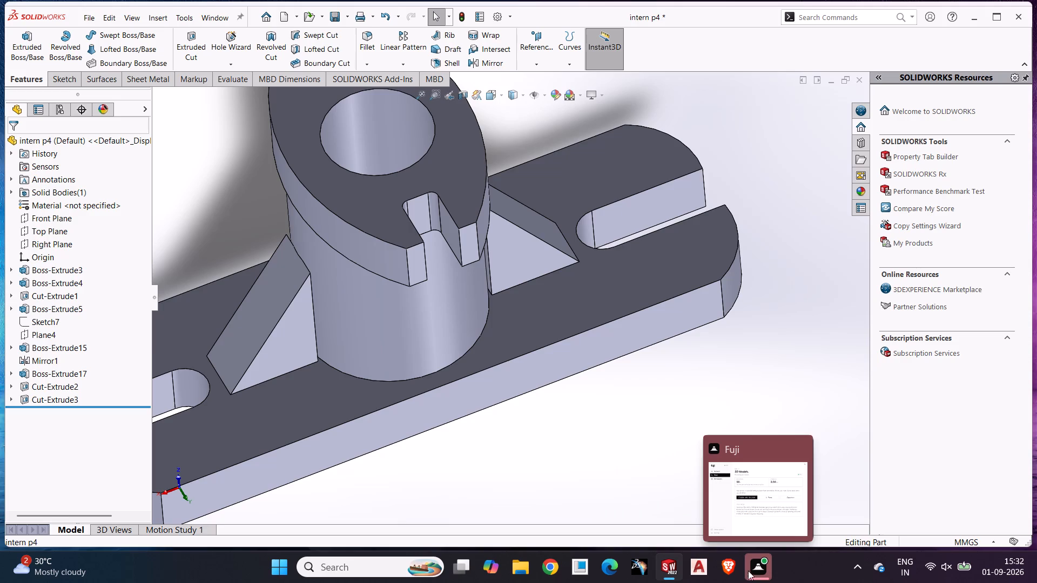
{"action": "scroll", "coordinate": [415, 255], "scroll_direction": "up", "scroll_amount": 2}
{"action": "scroll", "coordinate": [415, 255], "scroll_direction": "down", "scroll_amount": 3}
{"action": "scroll", "coordinate": [415, 255], "scroll_direction": "up", "scroll_amount": 2}
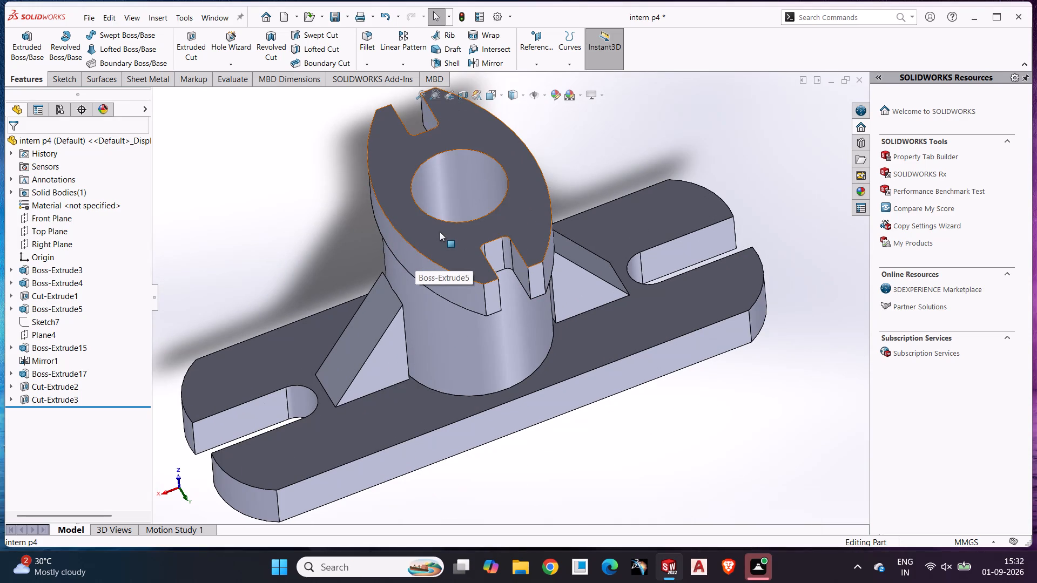
{"action": "scroll", "coordinate": [345, 186], "scroll_direction": "down", "scroll_amount": 2}
{"action": "scroll", "coordinate": [342, 191], "scroll_direction": "up", "scroll_amount": 3}
{"action": "middle_click_drag", "start_coordinate": [342, 191], "coordinate": [348, 253]}
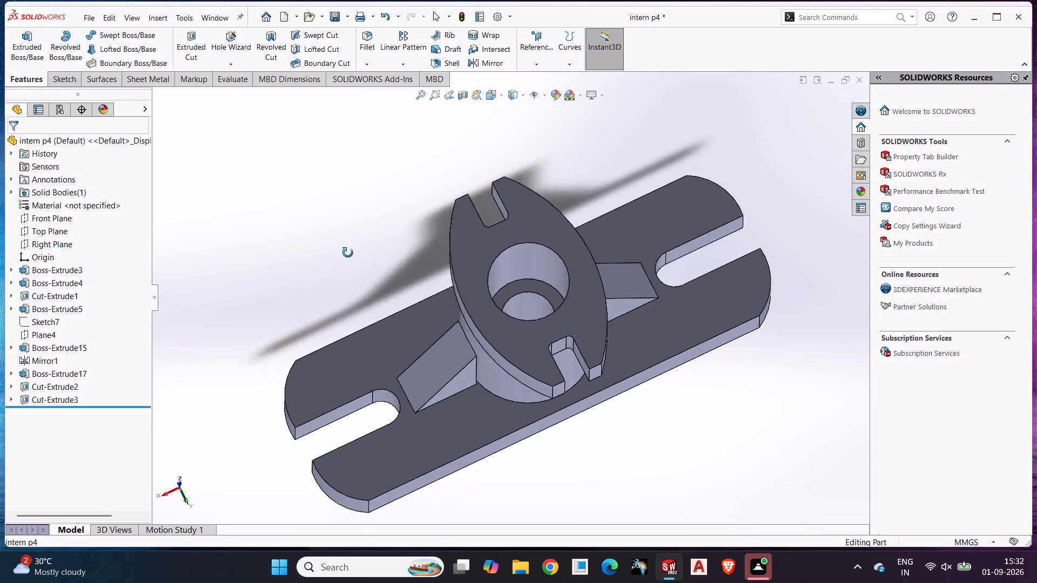
{"action": "middle_click_drag", "start_coordinate": [348, 253], "coordinate": [355, 279]}
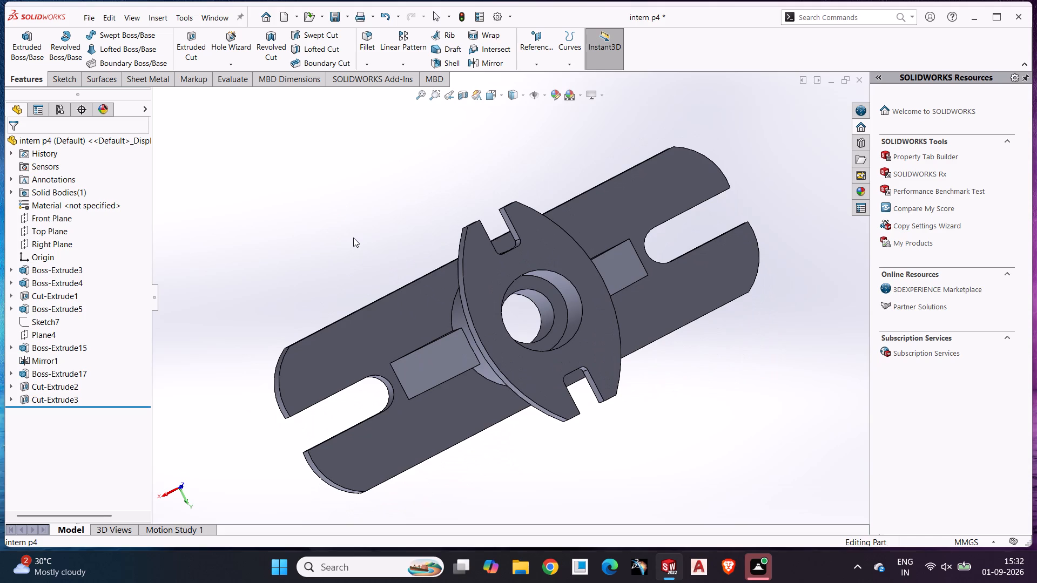
{"action": "scroll", "coordinate": [422, 313], "scroll_direction": "down", "scroll_amount": 1}
{"action": "scroll", "coordinate": [423, 315], "scroll_direction": "up", "scroll_amount": 1}
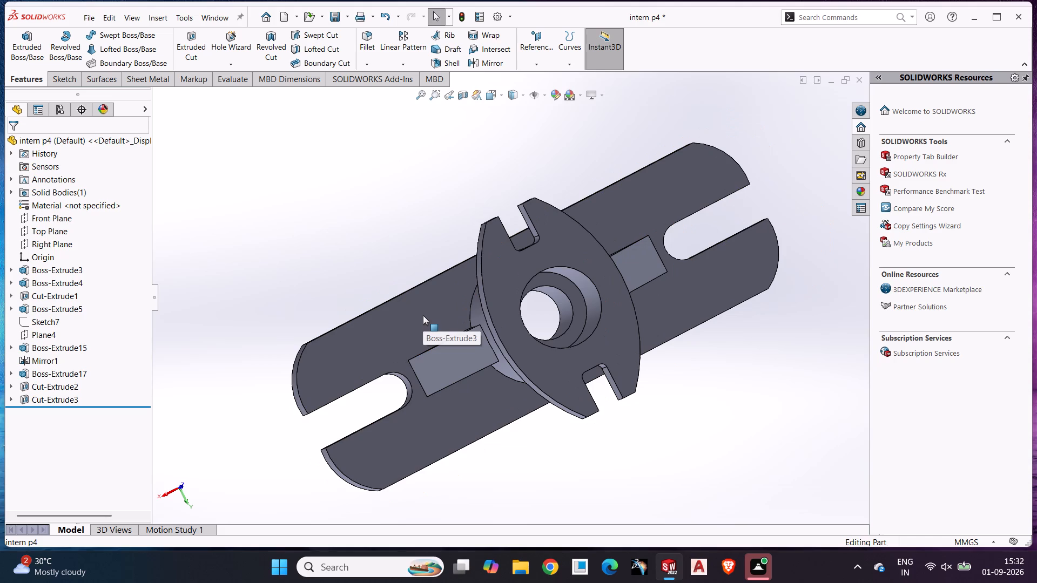
{"action": "middle_click_drag", "start_coordinate": [423, 315], "coordinate": [386, 261]}
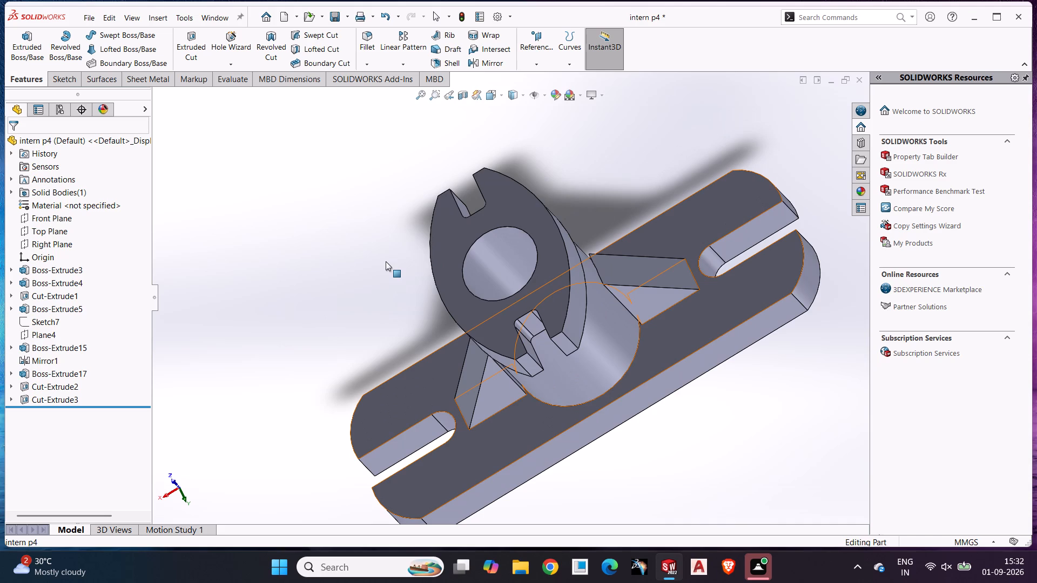
{"action": "scroll", "coordinate": [425, 293], "scroll_direction": "down", "scroll_amount": 1}
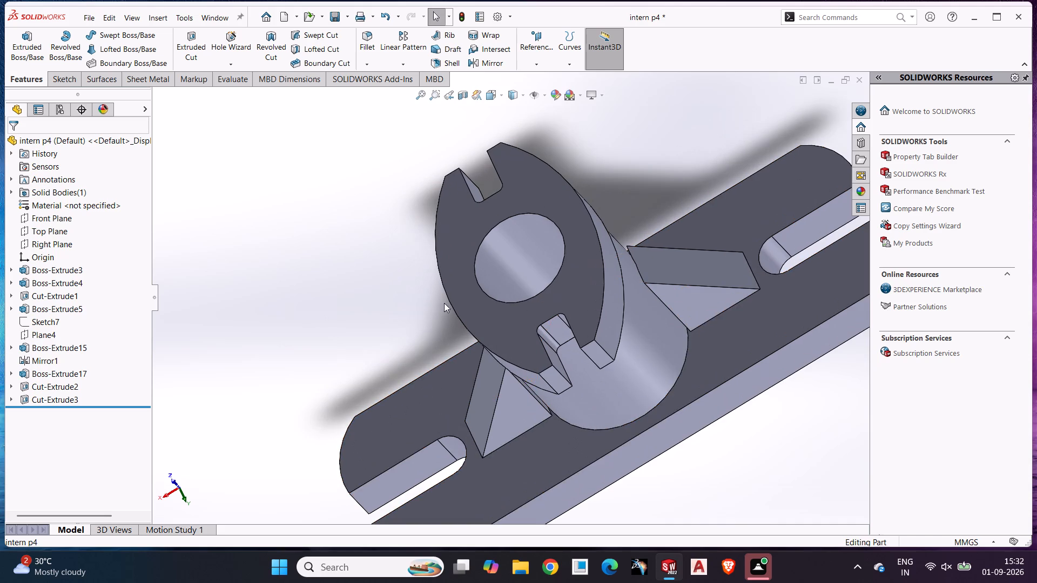
Examine the notched flange, the stepped bore and the rib beside the boss at close range from several angles.
{"action": "middle_click_drag", "start_coordinate": [457, 303], "coordinate": [514, 337]}
{"action": "scroll", "coordinate": [514, 337], "scroll_direction": "up", "scroll_amount": 1}
{"action": "scroll", "coordinate": [514, 337], "scroll_direction": "down", "scroll_amount": 4}
{"action": "middle_click_drag", "start_coordinate": [510, 338], "coordinate": [476, 360]}
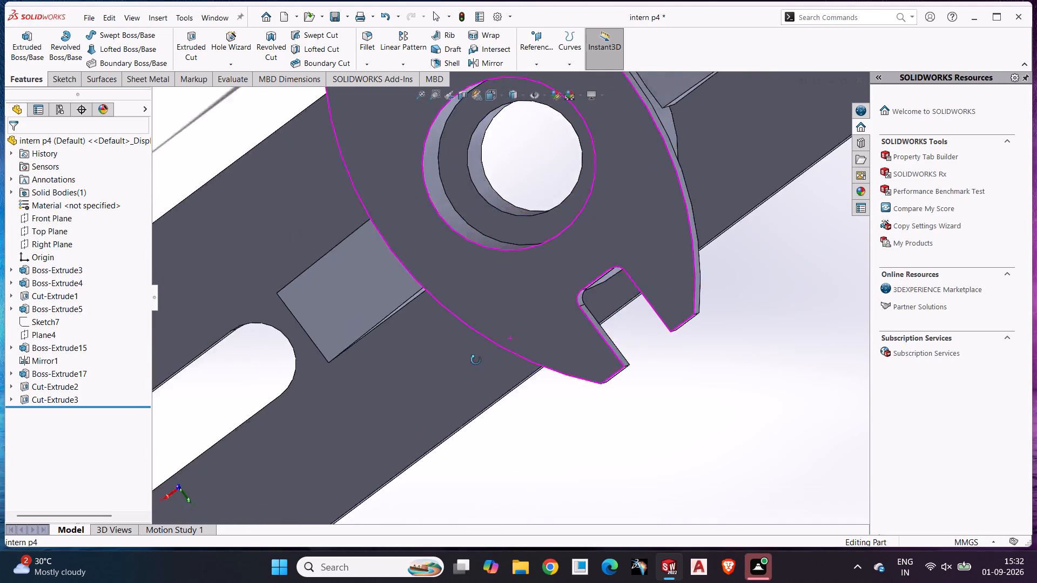
{"action": "middle_click_drag", "start_coordinate": [476, 360], "coordinate": [470, 280]}
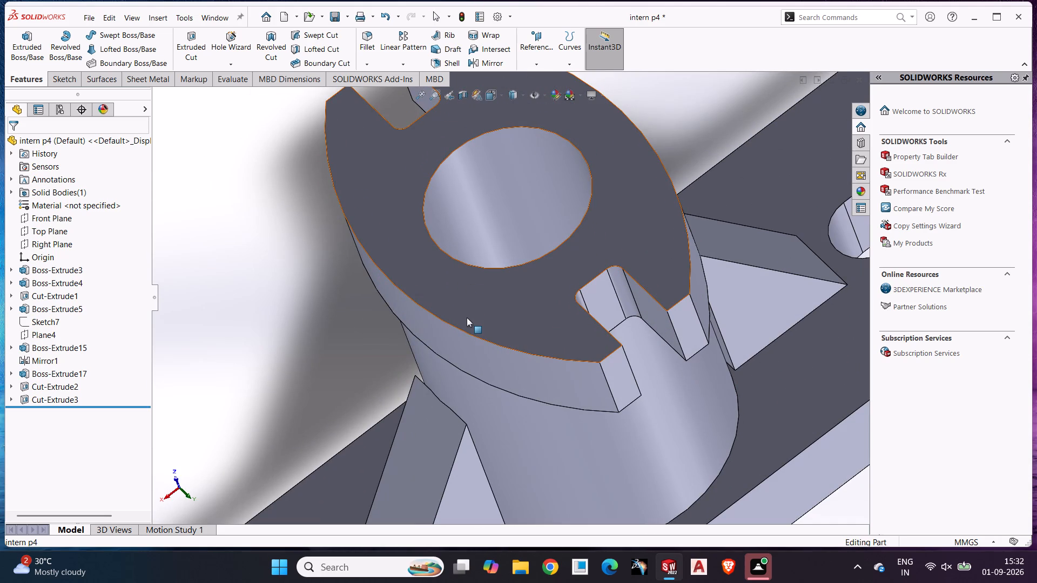
{"action": "scroll", "coordinate": [467, 317], "scroll_direction": "down", "scroll_amount": 3}
{"action": "scroll", "coordinate": [467, 318], "scroll_direction": "up", "scroll_amount": 4}
{"action": "middle_click_drag", "start_coordinate": [467, 318], "coordinate": [495, 386]}
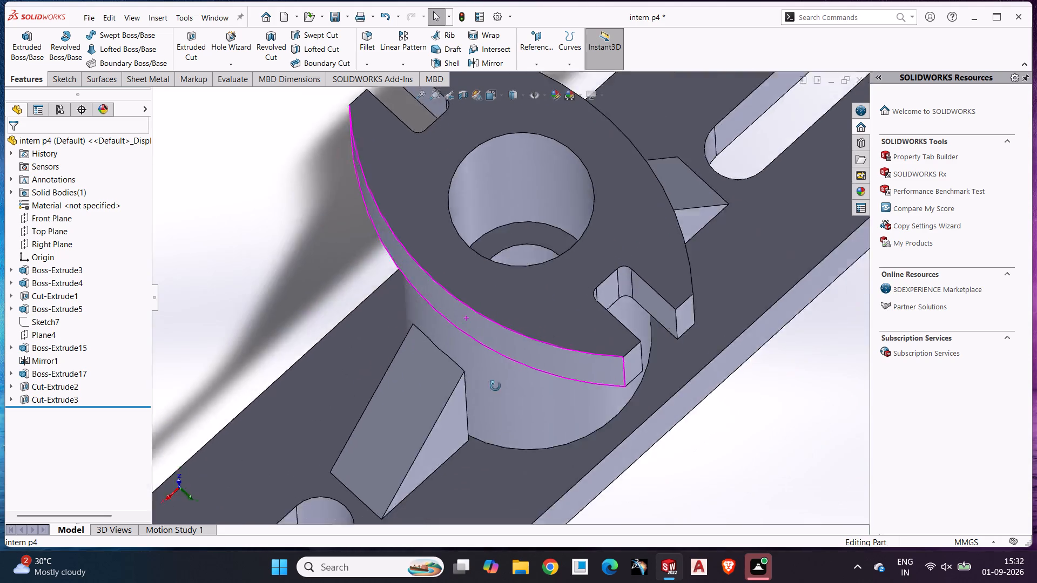
{"action": "middle_click_drag", "start_coordinate": [495, 386], "coordinate": [500, 395]}
{"action": "scroll", "coordinate": [496, 386], "scroll_direction": "up", "scroll_amount": 3}
{"action": "middle_click", "coordinate": [496, 381]}
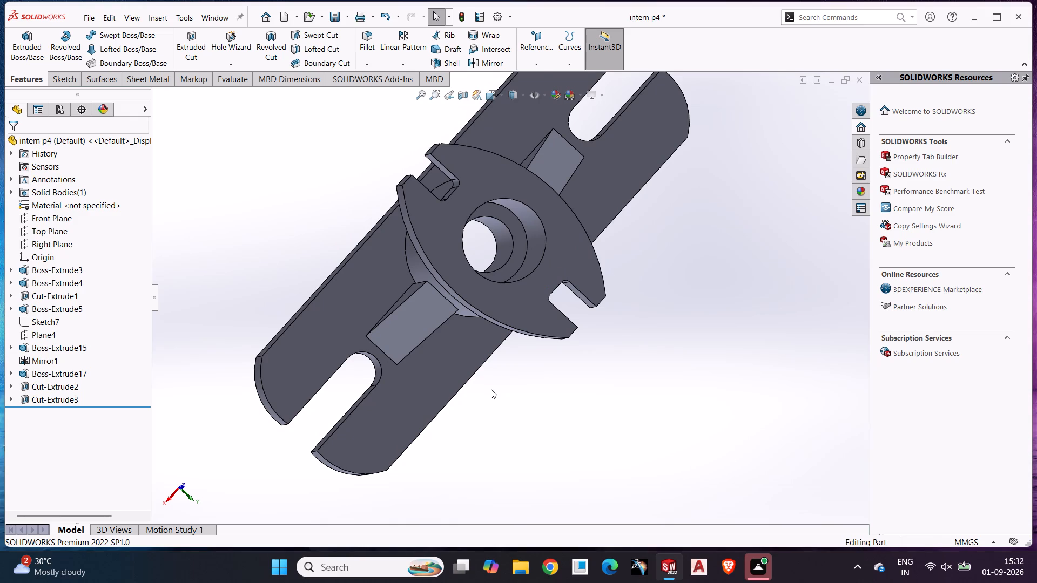
Examine the whole bracket from above and from the side, including the base slots, ribs and boss.
{"action": "scroll", "coordinate": [509, 367], "scroll_direction": "up", "scroll_amount": 1}
{"action": "scroll", "coordinate": [518, 381], "scroll_direction": "down", "scroll_amount": 1}
{"action": "middle_click_drag", "start_coordinate": [519, 384], "coordinate": [545, 326]}
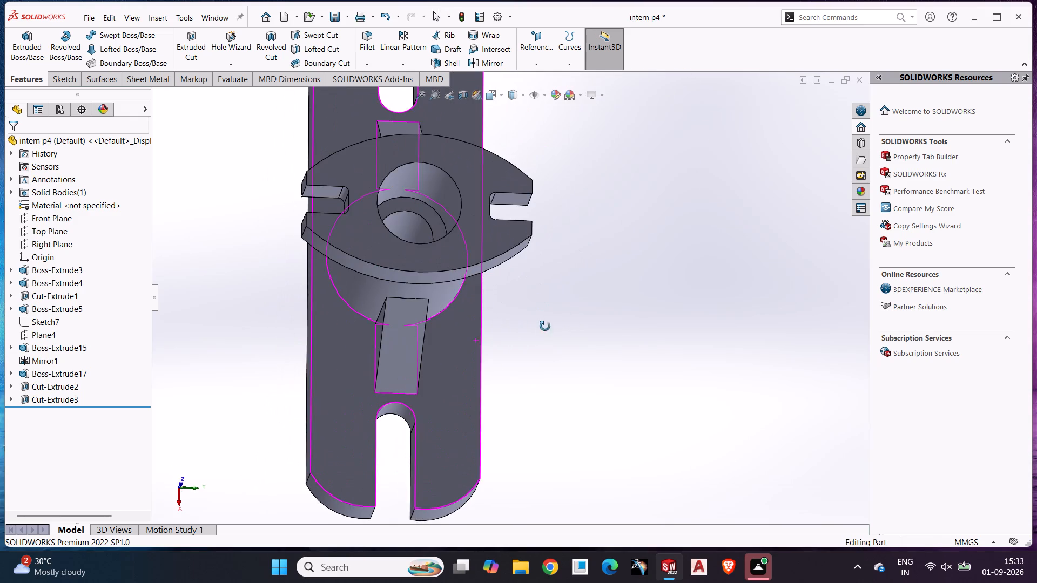
{"action": "middle_click_drag", "start_coordinate": [545, 326], "coordinate": [544, 331]}
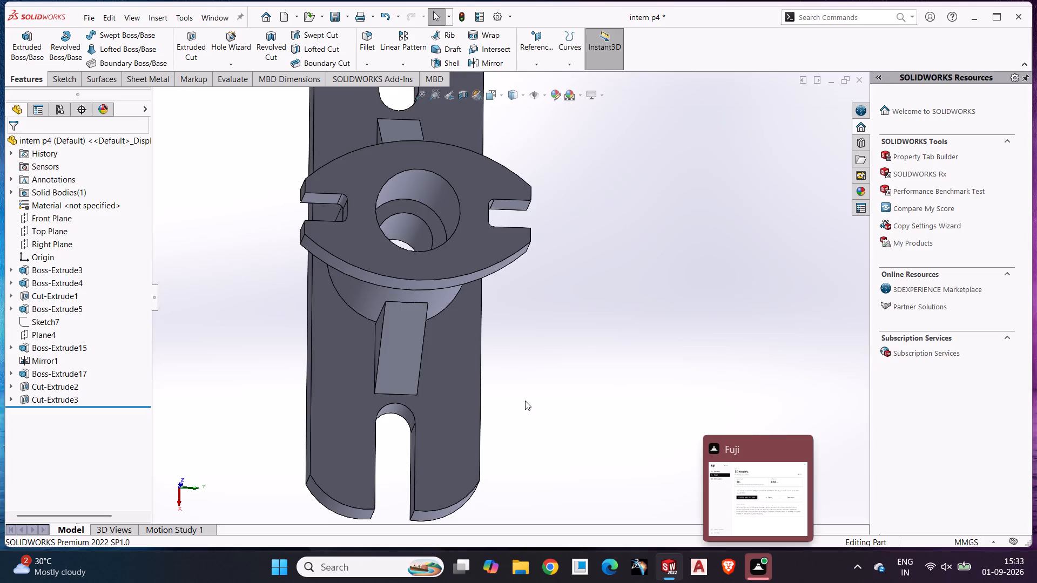
{"action": "scroll", "coordinate": [525, 401], "scroll_direction": "up", "scroll_amount": 2}
{"action": "middle_click_drag", "start_coordinate": [536, 376], "coordinate": [405, 330]}
{"action": "scroll", "coordinate": [405, 329], "scroll_direction": "down", "scroll_amount": 1}
{"action": "middle_click_drag", "start_coordinate": [415, 330], "coordinate": [449, 221]}
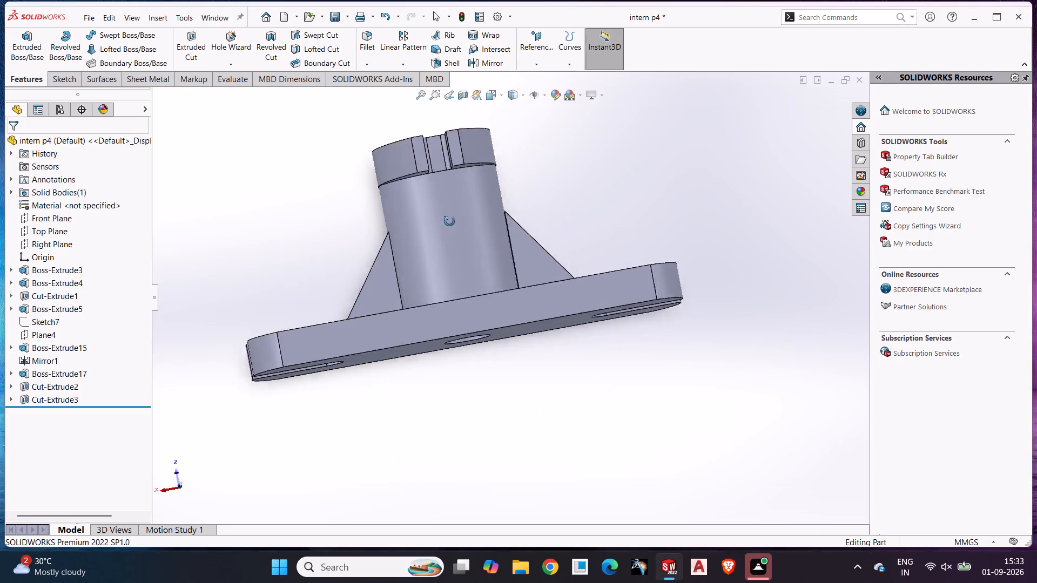
{"action": "middle_click_drag", "start_coordinate": [449, 221], "coordinate": [620, 381]}
Examine the stepped bore, the flange notches and the ribs, first at close range, then on the whole part.
{"action": "scroll", "coordinate": [413, 279], "scroll_direction": "down", "scroll_amount": 8}
{"action": "middle_click_drag", "start_coordinate": [436, 274], "coordinate": [477, 239]}
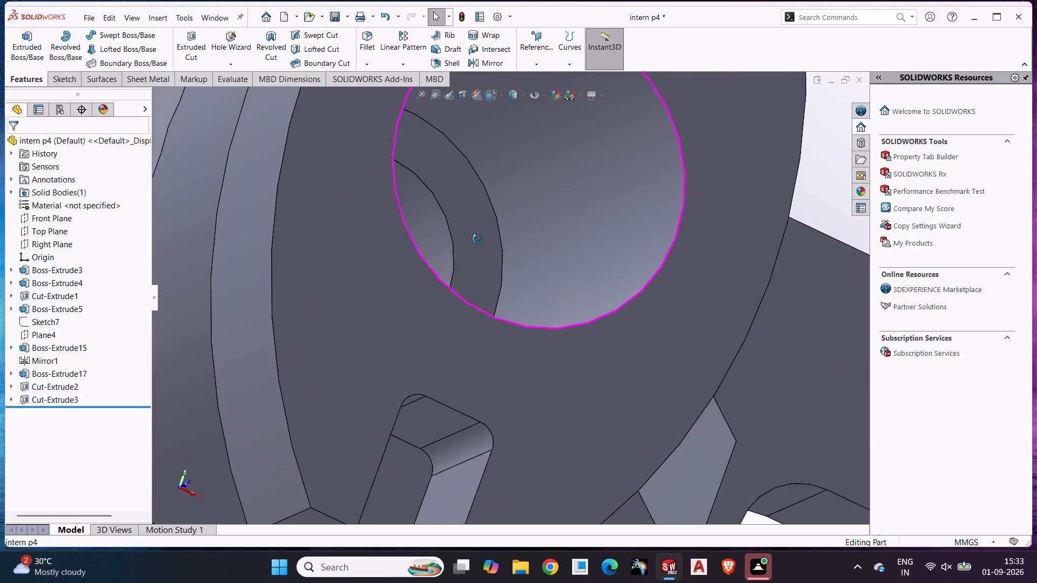
{"action": "middle_click_drag", "start_coordinate": [477, 239], "coordinate": [457, 294]}
{"action": "scroll", "coordinate": [457, 294], "scroll_direction": "up", "scroll_amount": 6}
{"action": "middle_click_drag", "start_coordinate": [457, 294], "coordinate": [504, 190]}
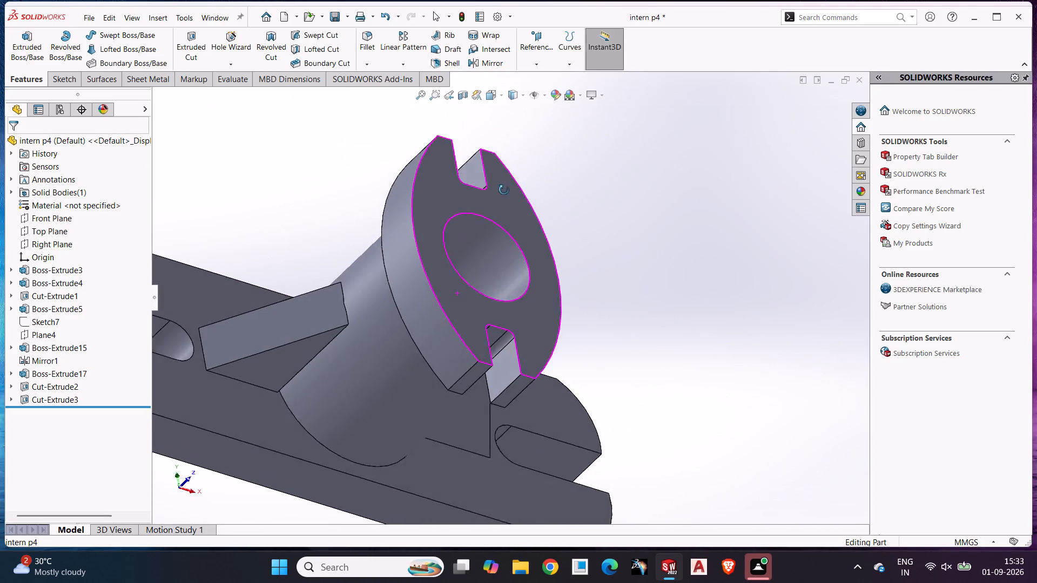
{"action": "middle_click_drag", "start_coordinate": [504, 190], "coordinate": [413, 306]}
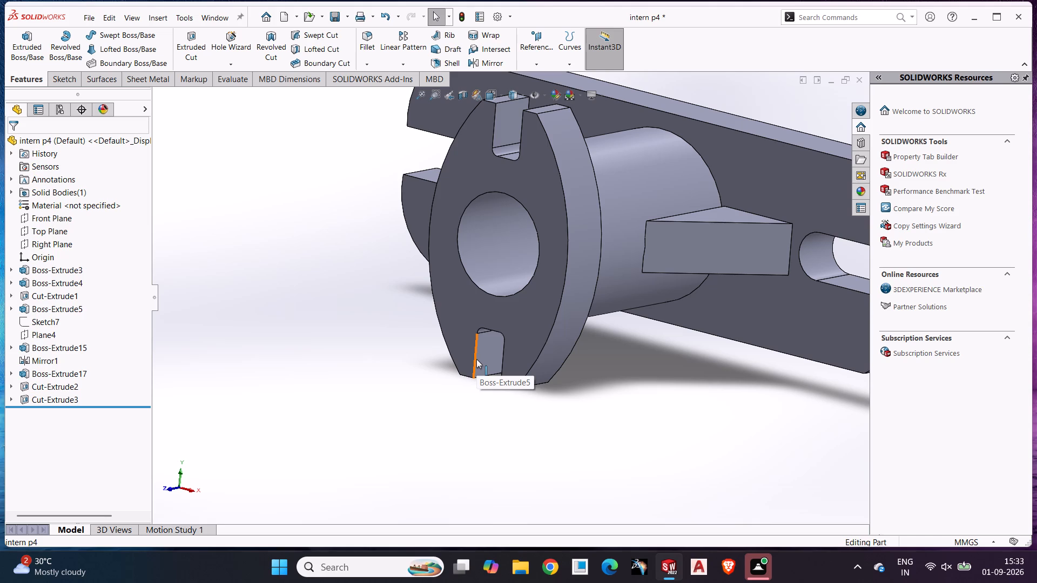
{"action": "middle_click_drag", "start_coordinate": [476, 359], "coordinate": [499, 283]}
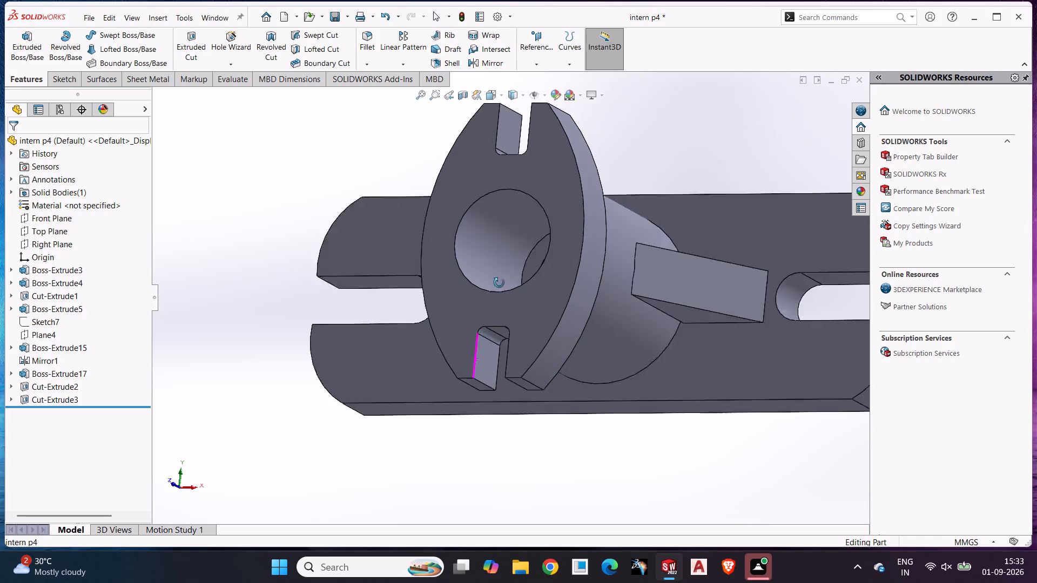
{"action": "middle_click_drag", "start_coordinate": [499, 283], "coordinate": [500, 281]}
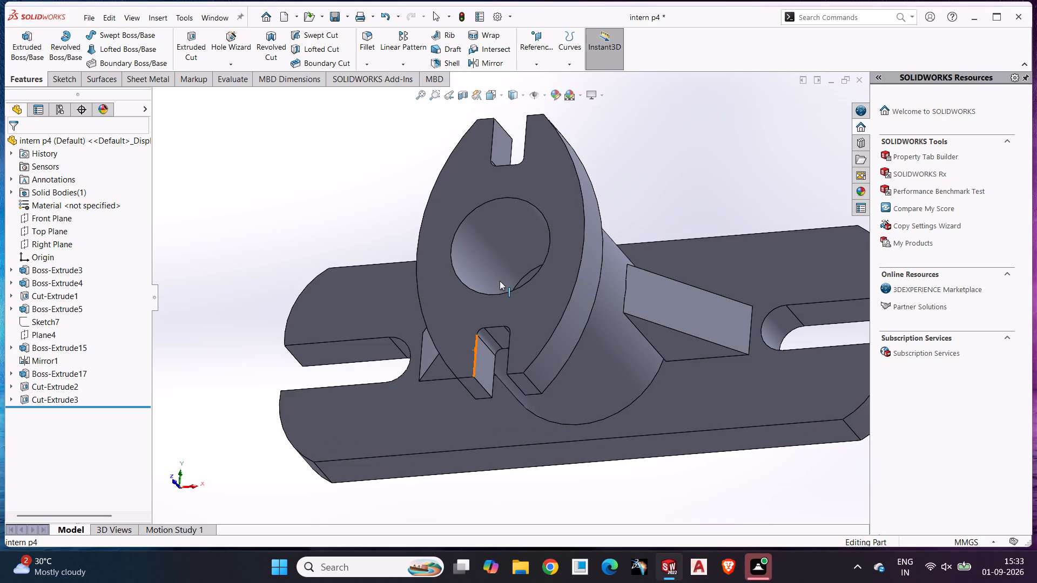
{"action": "scroll", "coordinate": [556, 336], "scroll_direction": "down", "scroll_amount": 2}
{"action": "scroll", "coordinate": [582, 366], "scroll_direction": "up", "scroll_amount": 3}
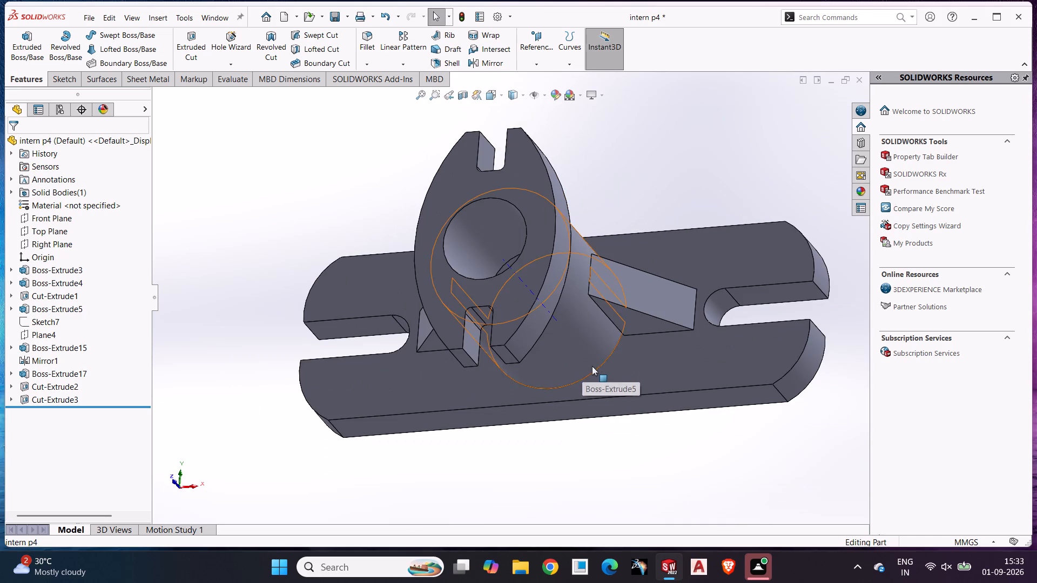
{"action": "scroll", "coordinate": [592, 366], "scroll_direction": "down", "scroll_amount": 2}
{"action": "scroll", "coordinate": [618, 397], "scroll_direction": "up", "scroll_amount": 3}
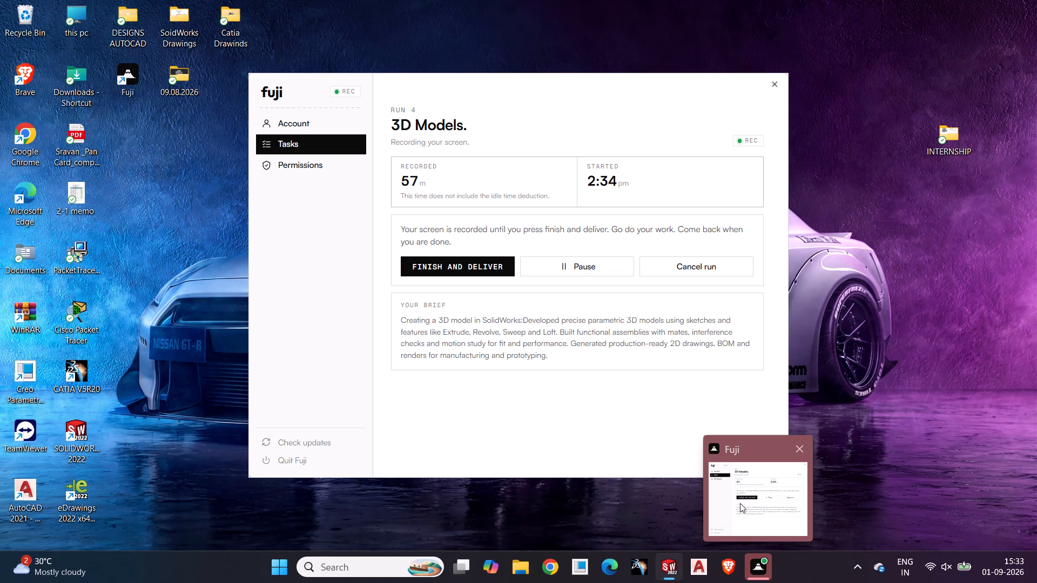
{"action": "scroll", "coordinate": [507, 270], "scroll_direction": "up", "scroll_amount": 2}
{"action": "middle_click_drag", "start_coordinate": [507, 270], "coordinate": [515, 289]}
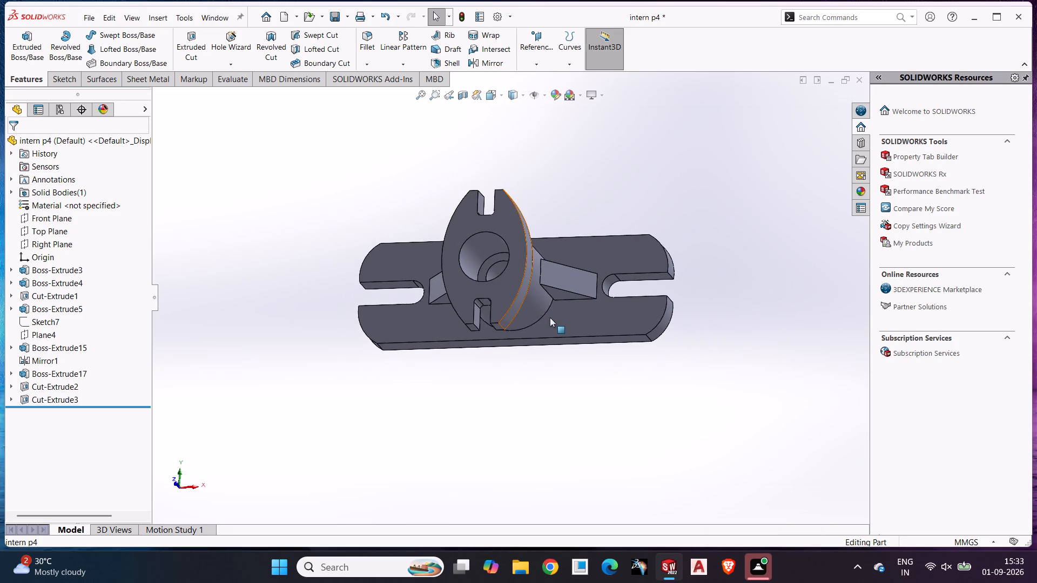
{"action": "middle_click_drag", "start_coordinate": [541, 306], "coordinate": [538, 226]}
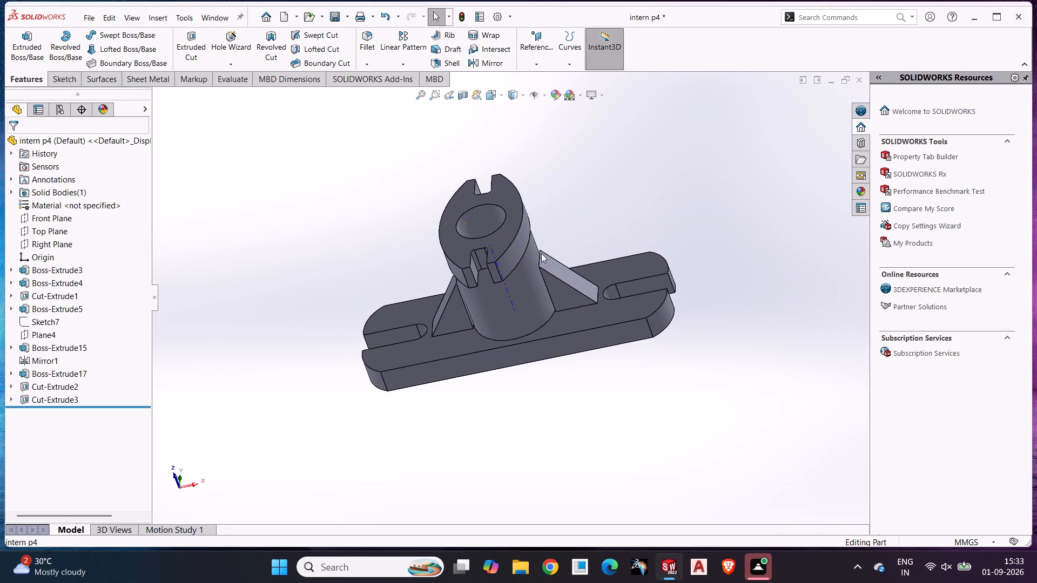
{"action": "middle_click_drag", "start_coordinate": [545, 274], "coordinate": [544, 292]}
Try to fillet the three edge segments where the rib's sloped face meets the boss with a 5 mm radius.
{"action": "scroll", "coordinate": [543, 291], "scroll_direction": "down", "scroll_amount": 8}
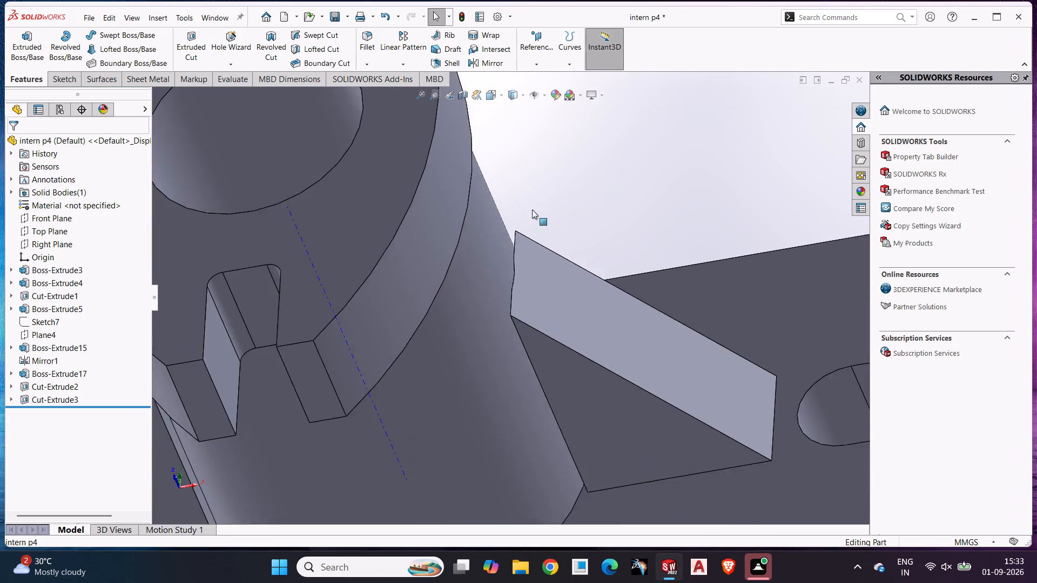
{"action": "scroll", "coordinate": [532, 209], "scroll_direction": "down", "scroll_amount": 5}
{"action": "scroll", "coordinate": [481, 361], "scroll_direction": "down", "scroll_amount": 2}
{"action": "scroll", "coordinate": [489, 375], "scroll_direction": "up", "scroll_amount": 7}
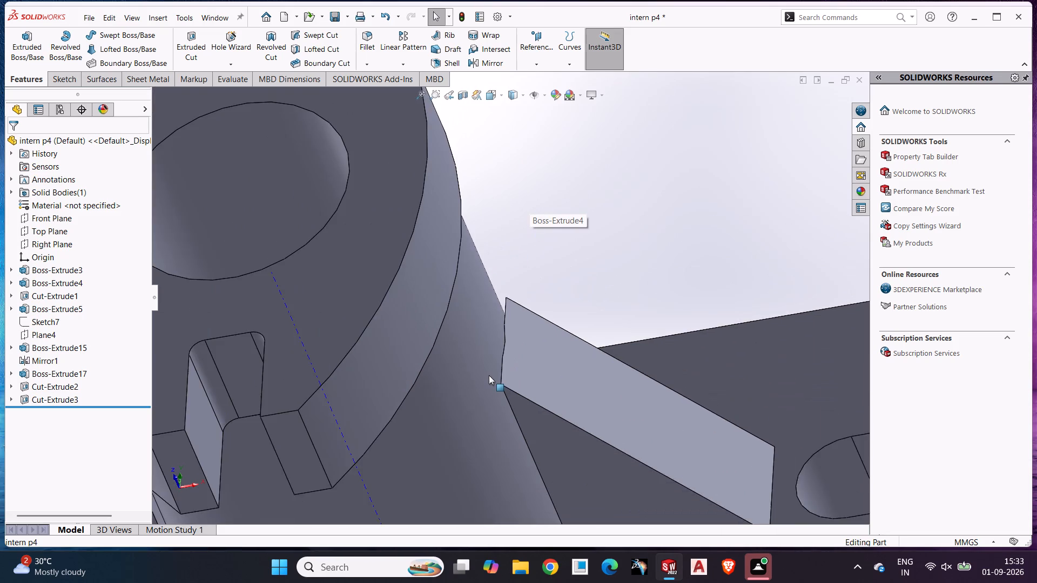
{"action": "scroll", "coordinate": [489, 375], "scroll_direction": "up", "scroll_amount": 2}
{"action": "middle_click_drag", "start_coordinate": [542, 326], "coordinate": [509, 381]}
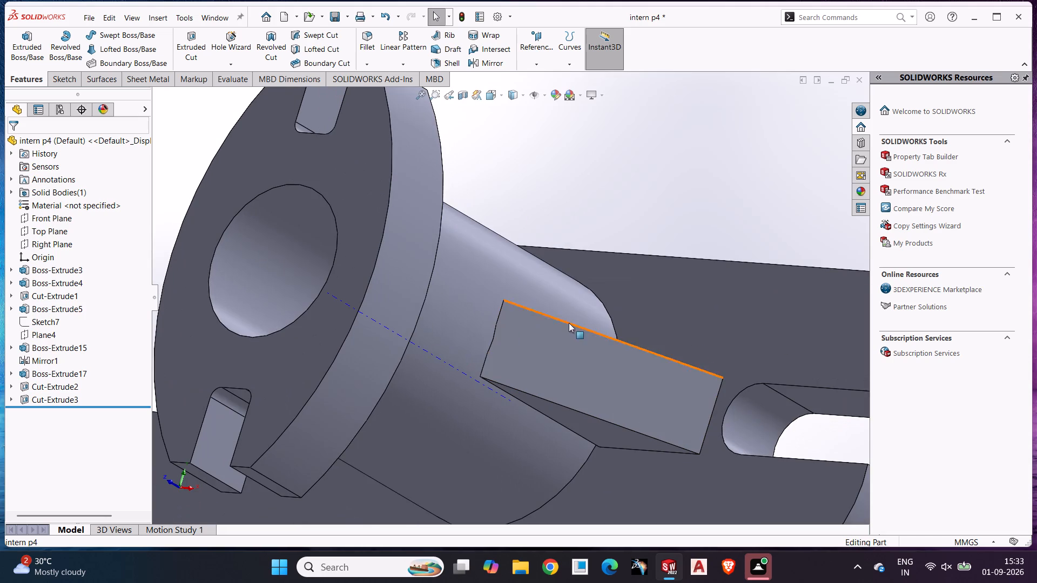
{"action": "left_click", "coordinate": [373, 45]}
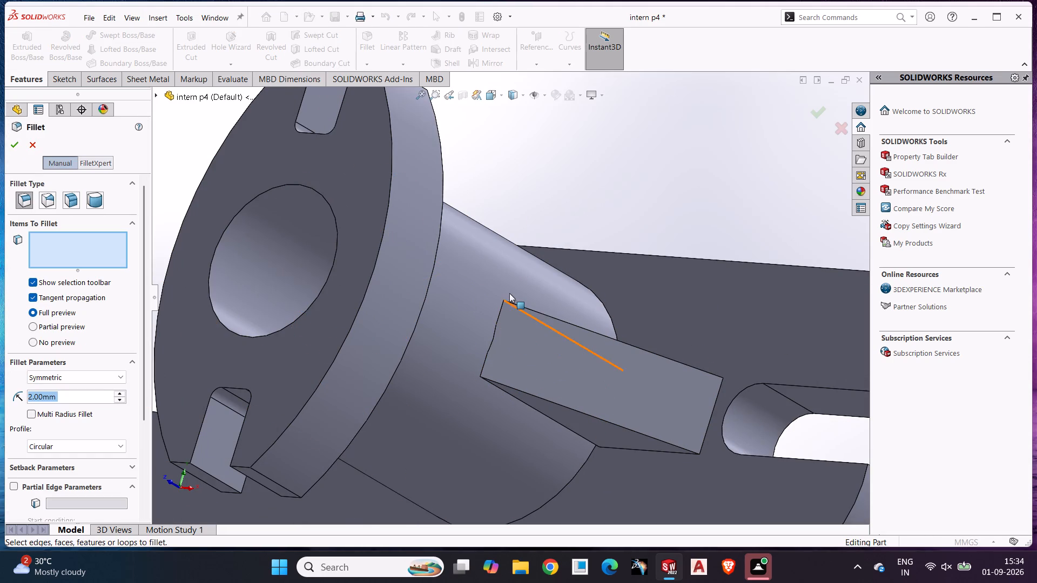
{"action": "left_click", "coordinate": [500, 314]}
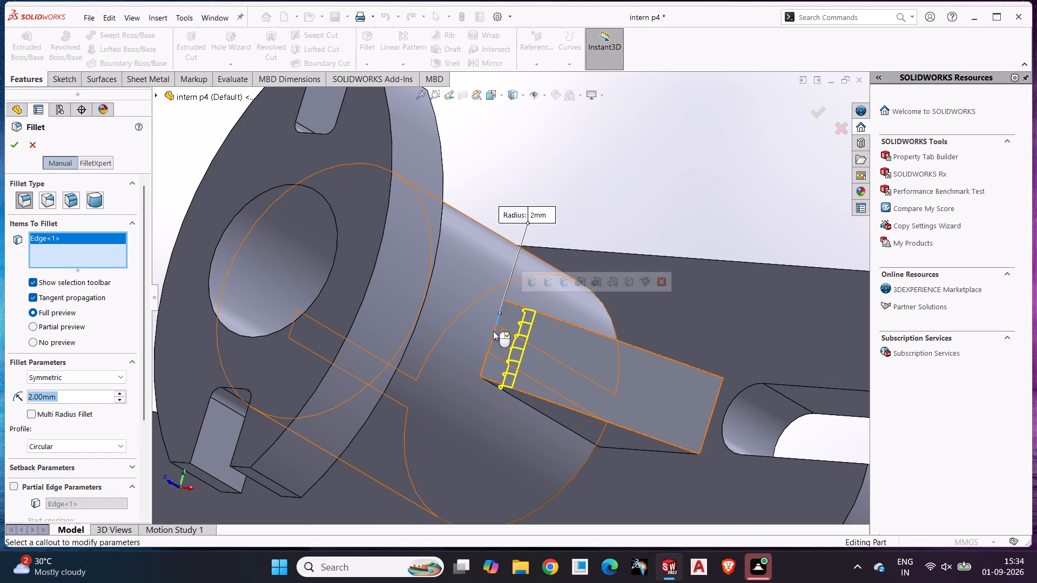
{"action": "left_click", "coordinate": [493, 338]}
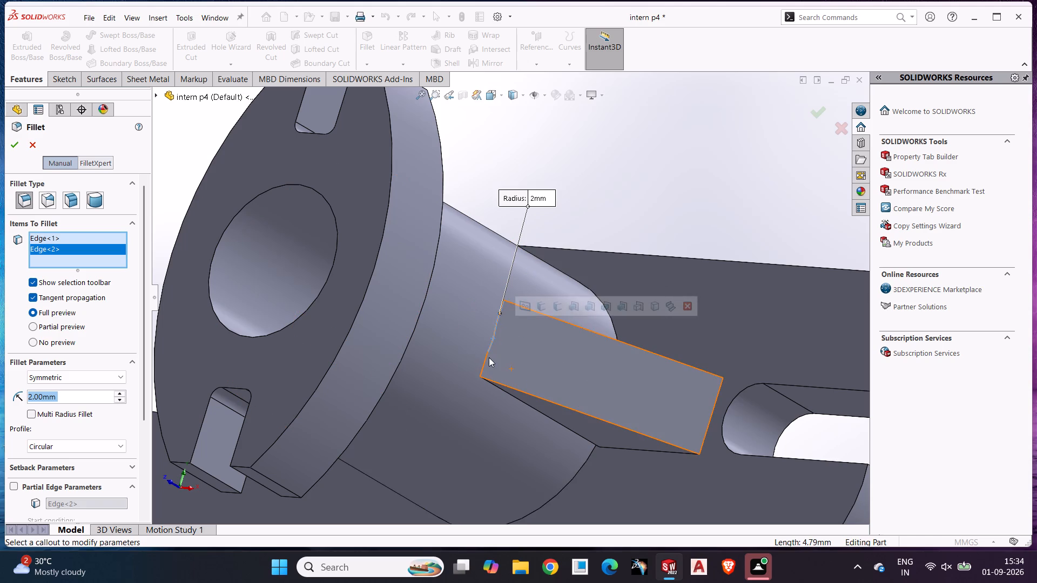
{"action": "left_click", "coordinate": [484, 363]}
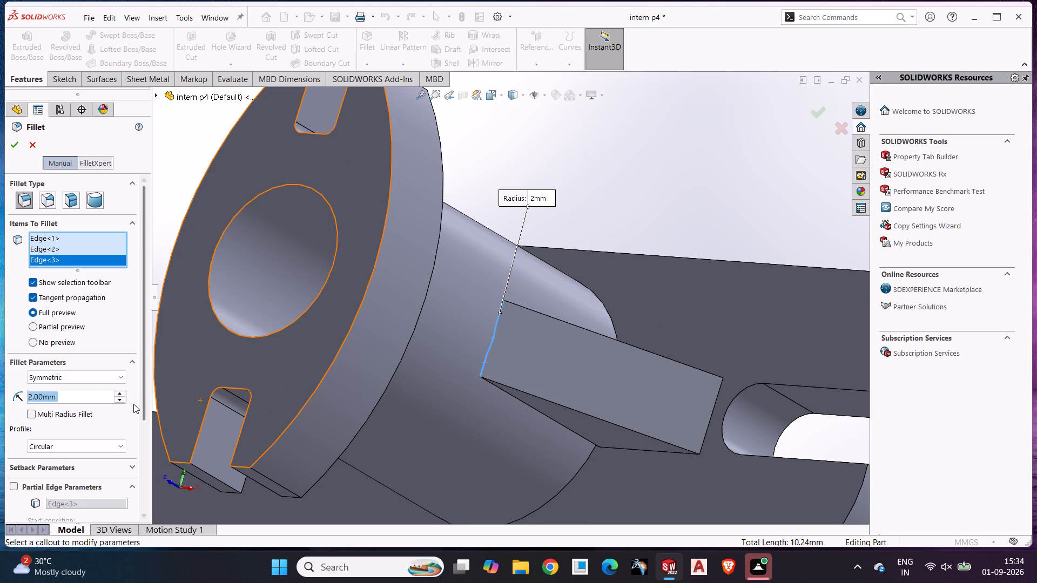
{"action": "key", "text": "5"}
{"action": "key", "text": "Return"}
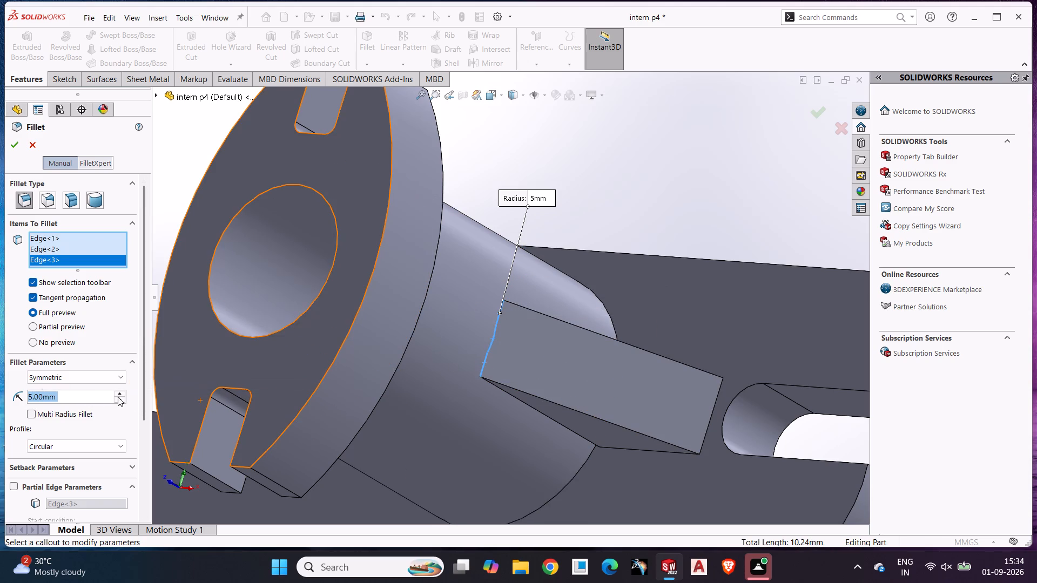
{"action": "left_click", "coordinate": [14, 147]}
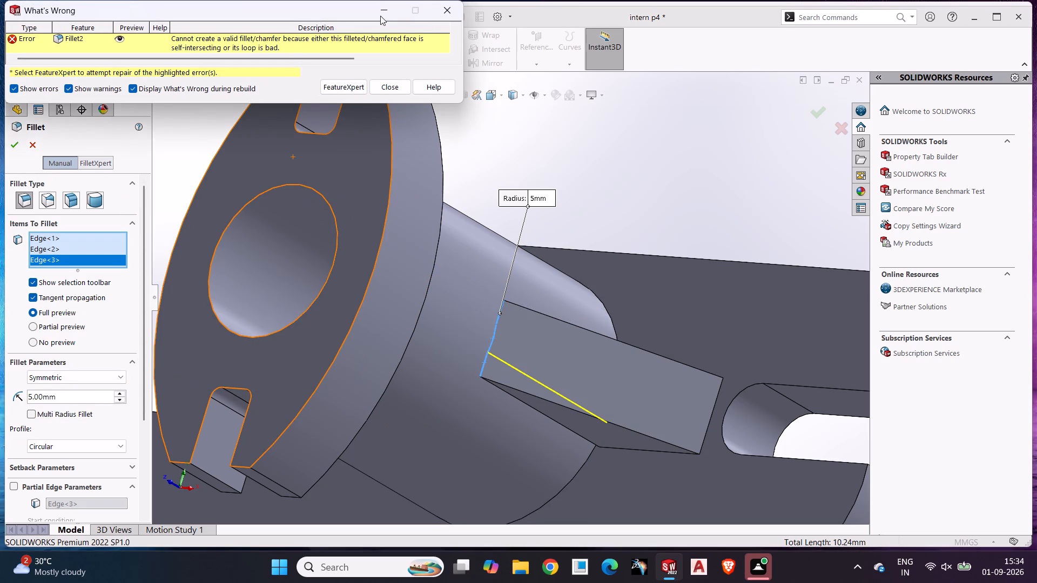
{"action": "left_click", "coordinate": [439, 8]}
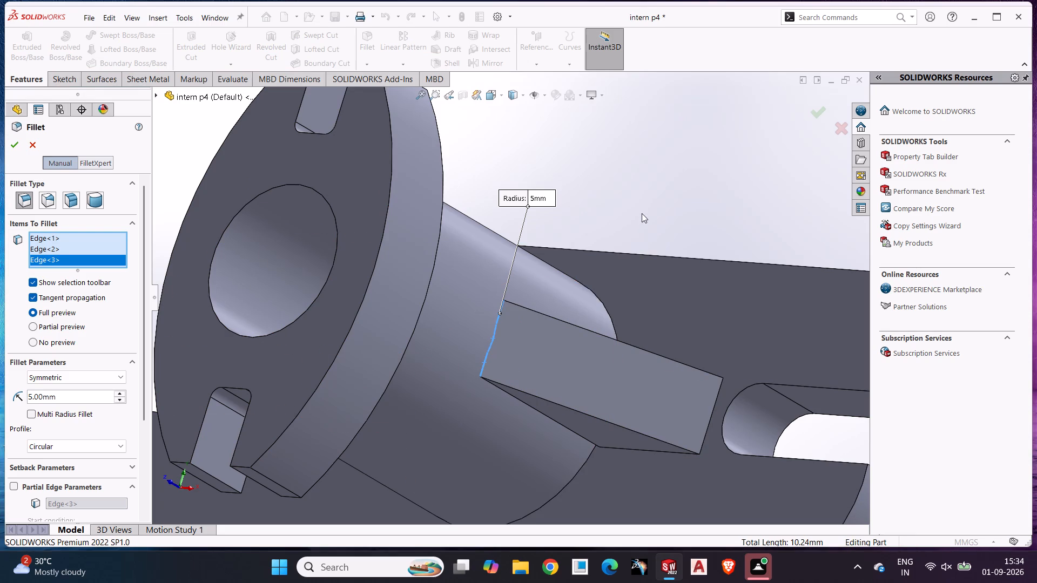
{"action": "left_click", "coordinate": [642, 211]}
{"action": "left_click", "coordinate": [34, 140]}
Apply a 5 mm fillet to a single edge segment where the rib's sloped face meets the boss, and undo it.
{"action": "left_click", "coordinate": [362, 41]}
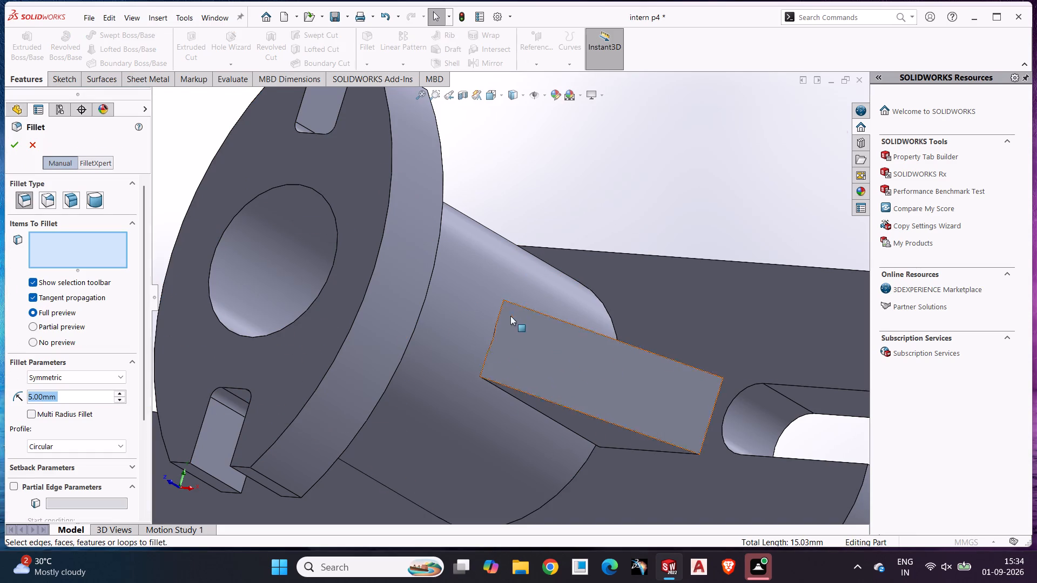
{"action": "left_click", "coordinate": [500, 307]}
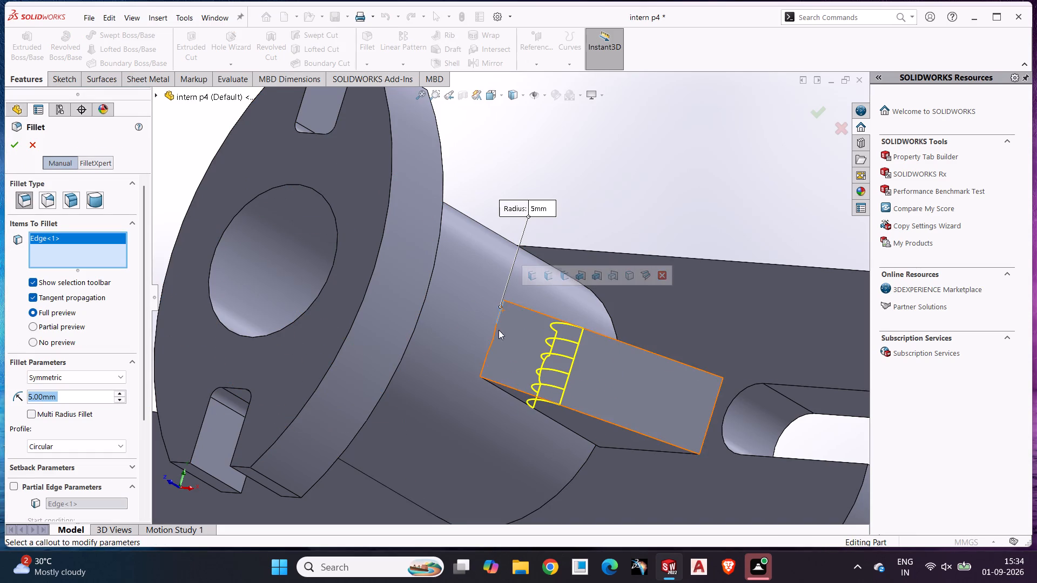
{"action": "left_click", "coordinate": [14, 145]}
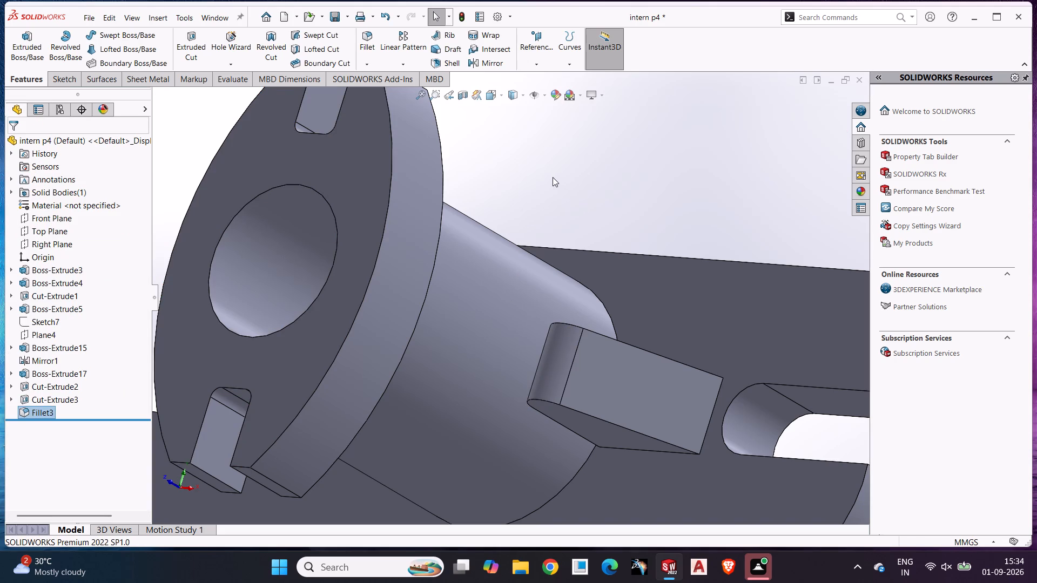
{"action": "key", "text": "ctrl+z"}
Examine the whole bracket from above and from the side, including both ribs, the boss and the base.
{"action": "scroll", "coordinate": [560, 181], "scroll_direction": "up", "scroll_amount": 3}
{"action": "middle_click_drag", "start_coordinate": [560, 181], "coordinate": [589, 200]}
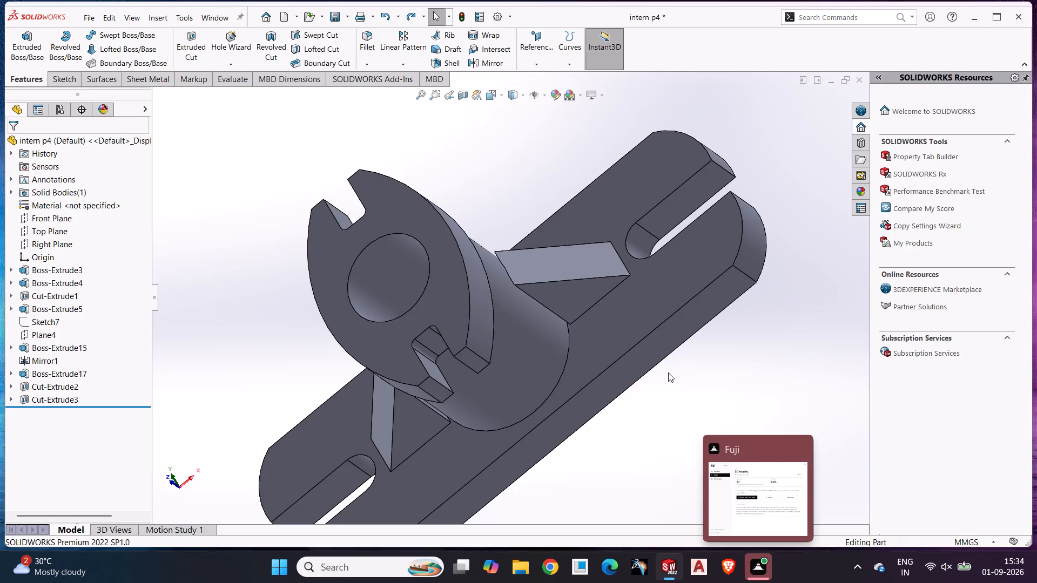
{"action": "scroll", "coordinate": [426, 311], "scroll_direction": "up", "scroll_amount": 2}
{"action": "middle_click_drag", "start_coordinate": [426, 311], "coordinate": [657, 230]}
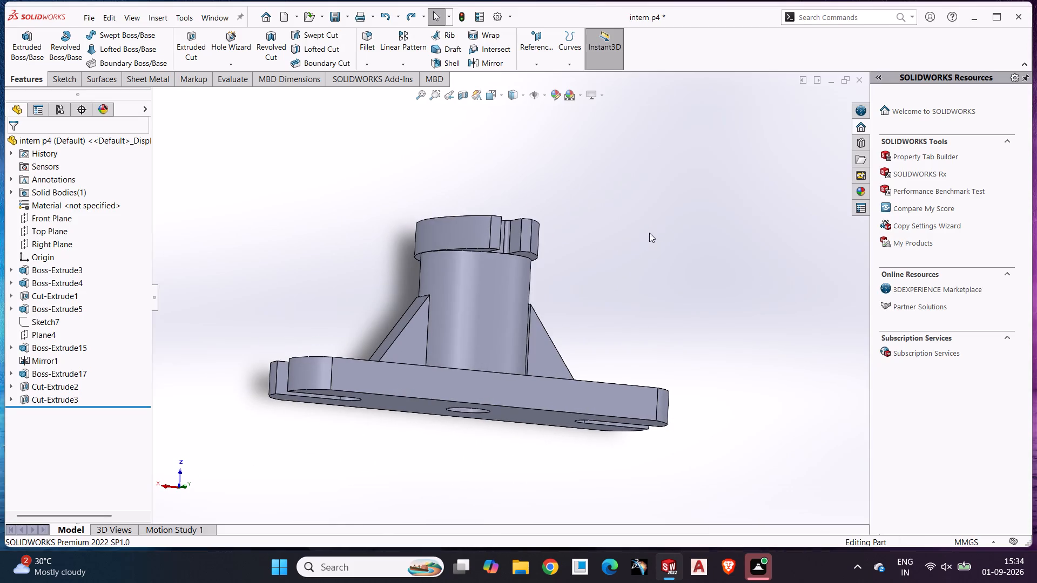
{"action": "middle_click", "coordinate": [614, 239]}
{"action": "scroll", "coordinate": [467, 368], "scroll_direction": "down", "scroll_amount": 4}
{"action": "middle_click_drag", "start_coordinate": [541, 306], "coordinate": [508, 303]}
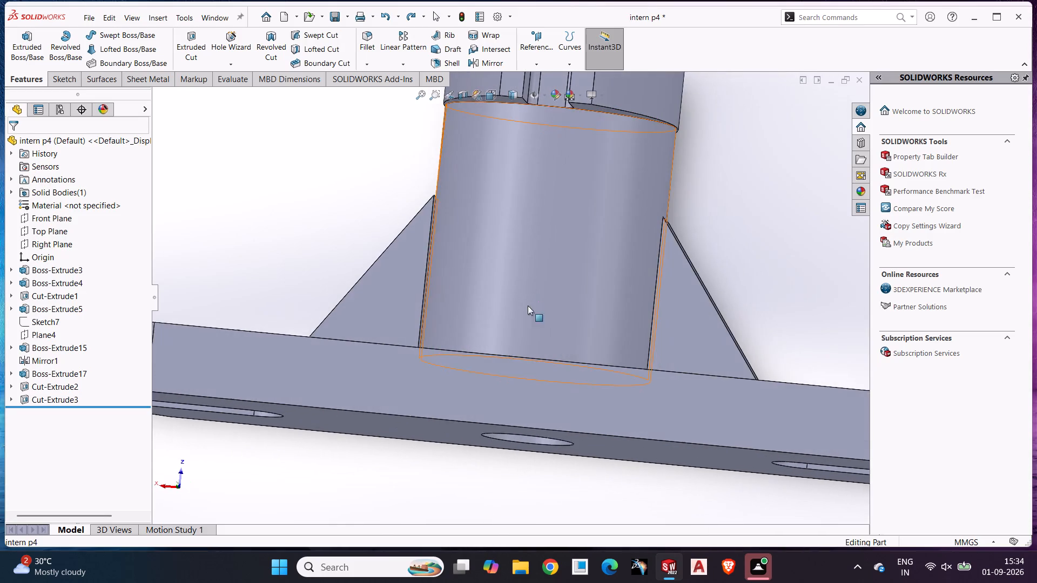
Examine the joint between the rib and the boss and the underside of the notched flange at close range.
{"action": "scroll", "coordinate": [619, 281], "scroll_direction": "down", "scroll_amount": 9}
{"action": "middle_click_drag", "start_coordinate": [648, 313], "coordinate": [662, 305]}
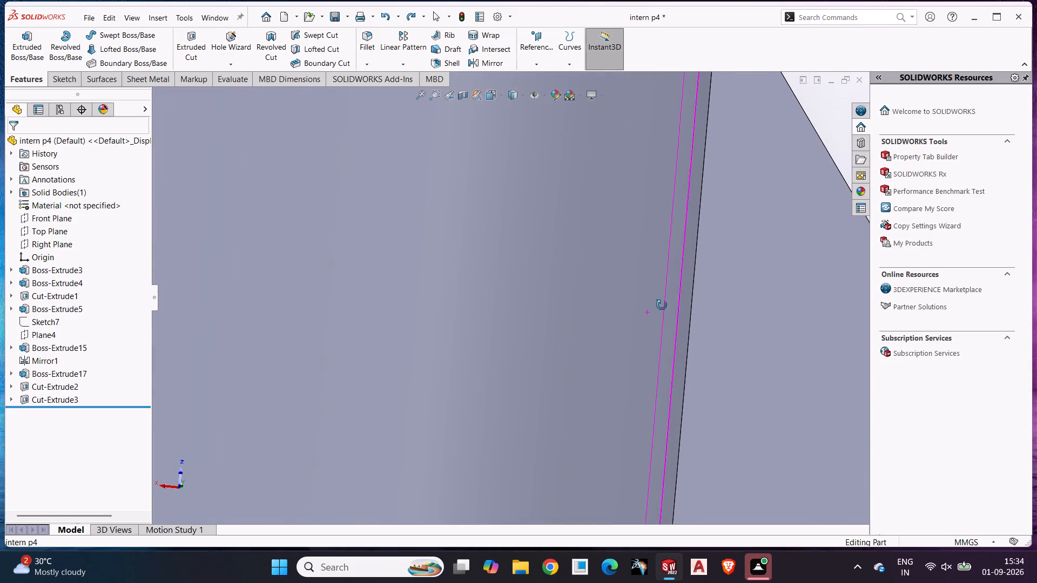
{"action": "middle_click_drag", "start_coordinate": [662, 305], "coordinate": [661, 287]}
{"action": "middle_click_drag", "start_coordinate": [679, 243], "coordinate": [675, 251]}
{"action": "scroll", "coordinate": [676, 249], "scroll_direction": "up", "scroll_amount": 6}
{"action": "middle_click_drag", "start_coordinate": [558, 186], "coordinate": [536, 308]}
{"action": "scroll", "coordinate": [560, 215], "scroll_direction": "down", "scroll_amount": 3}
{"action": "scroll", "coordinate": [581, 172], "scroll_direction": "up", "scroll_amount": 1}
{"action": "middle_click_drag", "start_coordinate": [581, 172], "coordinate": [573, 275]}
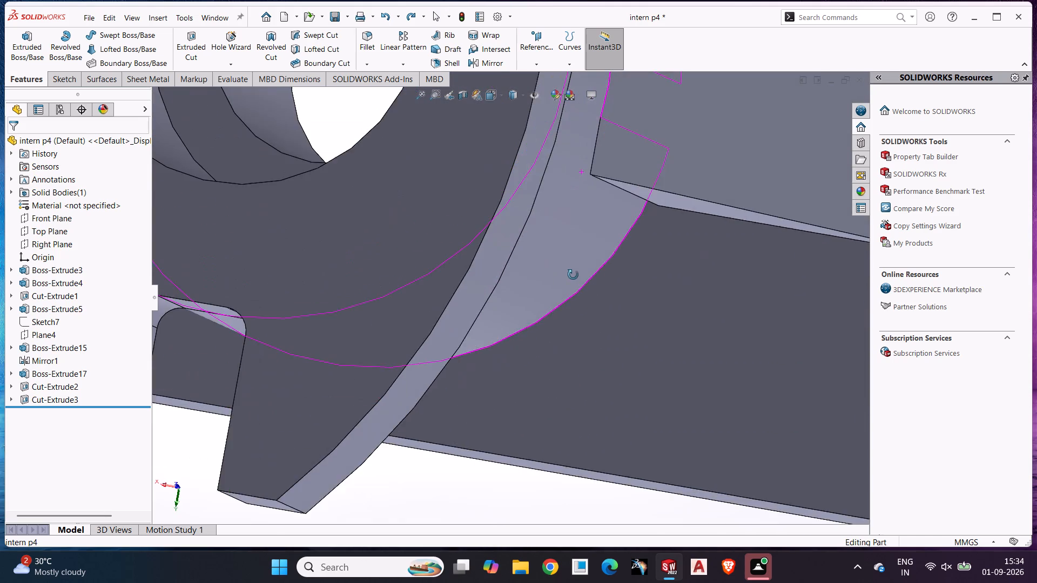
Examine the rib-to-boss joint, the flange notches and the slotted base from several angles, dismissing the save reminder.
{"action": "middle_click_drag", "start_coordinate": [573, 275], "coordinate": [568, 258]}
{"action": "scroll", "coordinate": [568, 258], "scroll_direction": "up", "scroll_amount": 4}
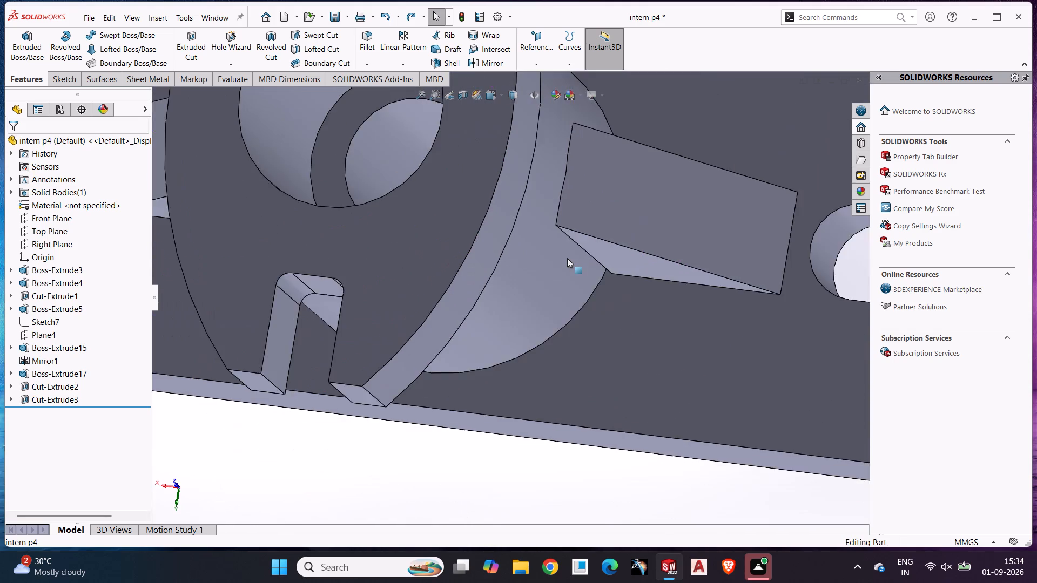
{"action": "middle_click_drag", "start_coordinate": [567, 258], "coordinate": [592, 164]}
{"action": "scroll", "coordinate": [567, 258], "scroll_direction": "up", "scroll_amount": 1}
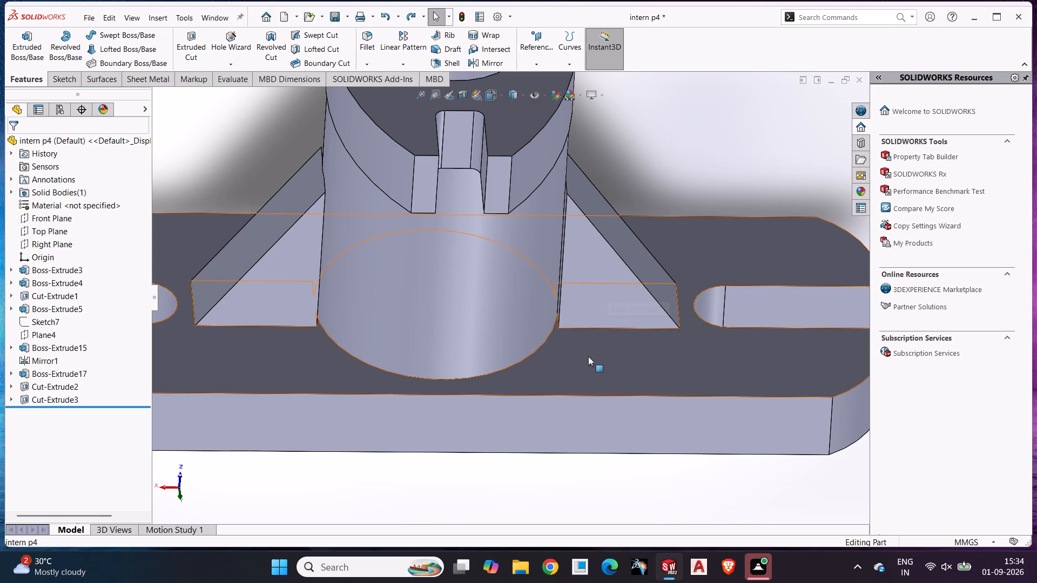
{"action": "scroll", "coordinate": [381, 453], "scroll_direction": "up", "scroll_amount": 1}
{"action": "scroll", "coordinate": [490, 462], "scroll_direction": "up", "scroll_amount": 1}
{"action": "middle_click_drag", "start_coordinate": [490, 462], "coordinate": [604, 352]}
{"action": "middle_click_drag", "start_coordinate": [617, 369], "coordinate": [621, 359]}
{"action": "middle_click_drag", "start_coordinate": [625, 327], "coordinate": [573, 419]}
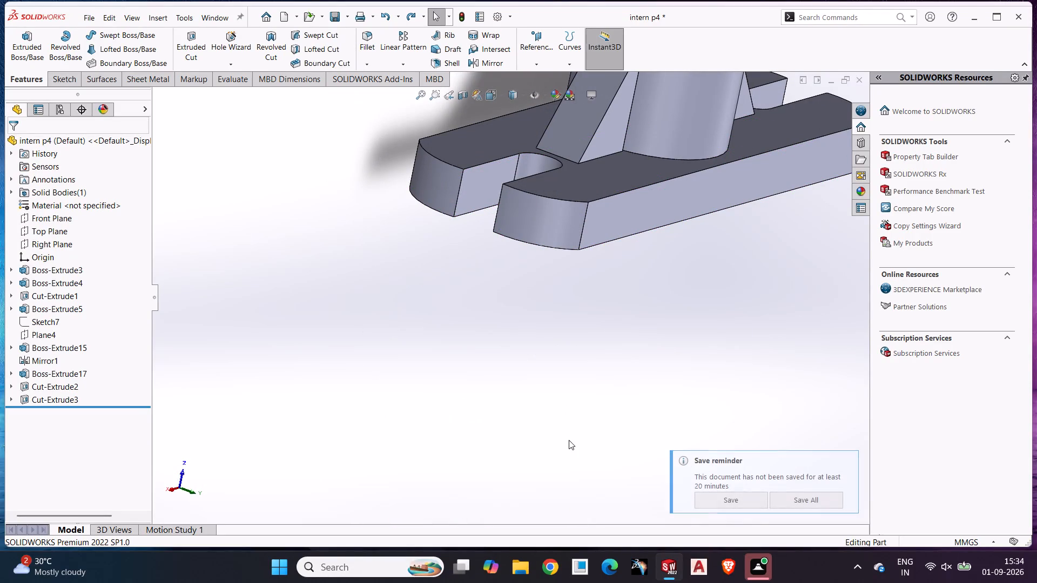
{"action": "scroll", "coordinate": [569, 438], "scroll_direction": "down", "scroll_amount": 2}
{"action": "scroll", "coordinate": [592, 332], "scroll_direction": "up", "scroll_amount": 6}
{"action": "scroll", "coordinate": [642, 177], "scroll_direction": "down", "scroll_amount": 2}
{"action": "scroll", "coordinate": [617, 250], "scroll_direction": "up", "scroll_amount": 2}
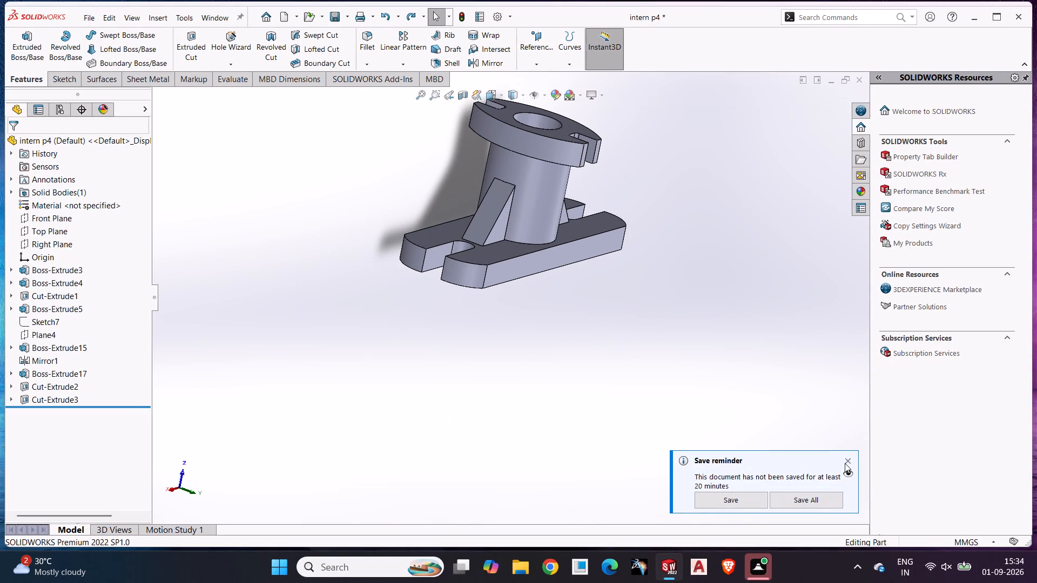
{"action": "left_click", "coordinate": [845, 463]}
{"action": "scroll", "coordinate": [611, 250], "scroll_direction": "up", "scroll_amount": 2}
{"action": "scroll", "coordinate": [595, 230], "scroll_direction": "down", "scroll_amount": 6}
{"action": "scroll", "coordinate": [419, 294], "scroll_direction": "up", "scroll_amount": 2}
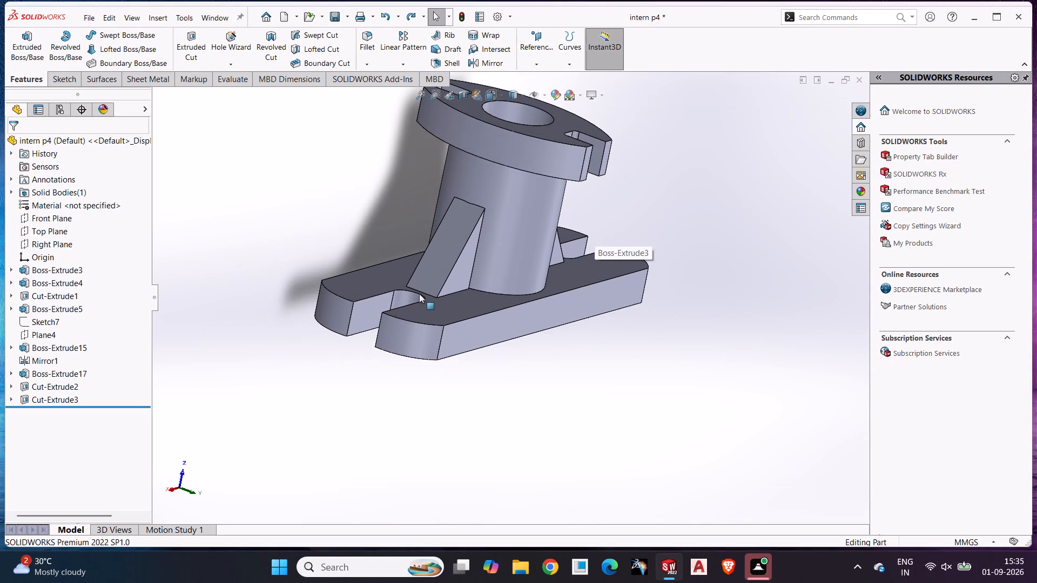
{"action": "middle_click_drag", "start_coordinate": [432, 284], "coordinate": [375, 406]}
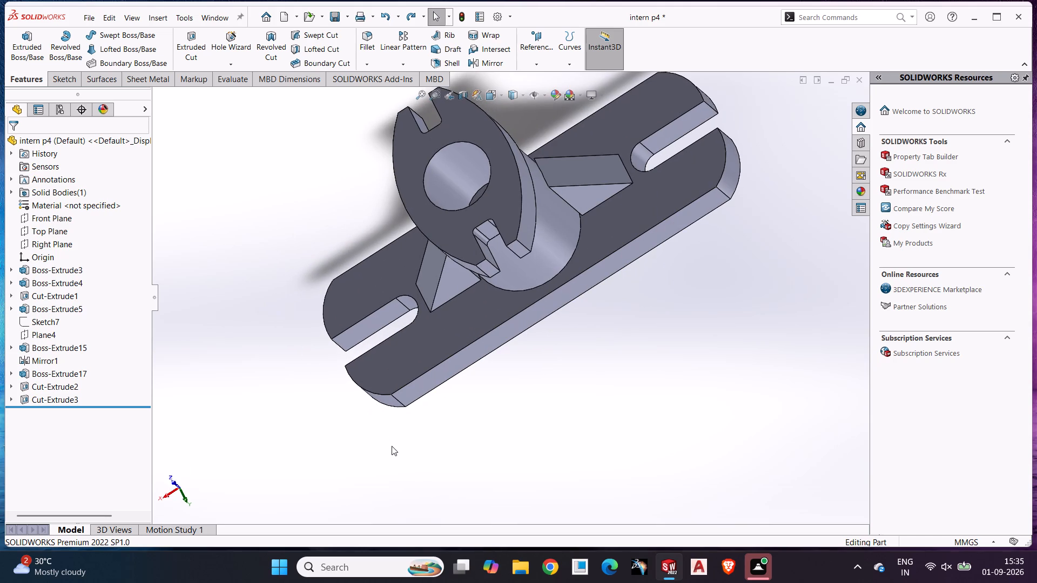
{"action": "scroll", "coordinate": [548, 265], "scroll_direction": "down", "scroll_amount": 2}
{"action": "scroll", "coordinate": [569, 266], "scroll_direction": "up", "scroll_amount": 1}
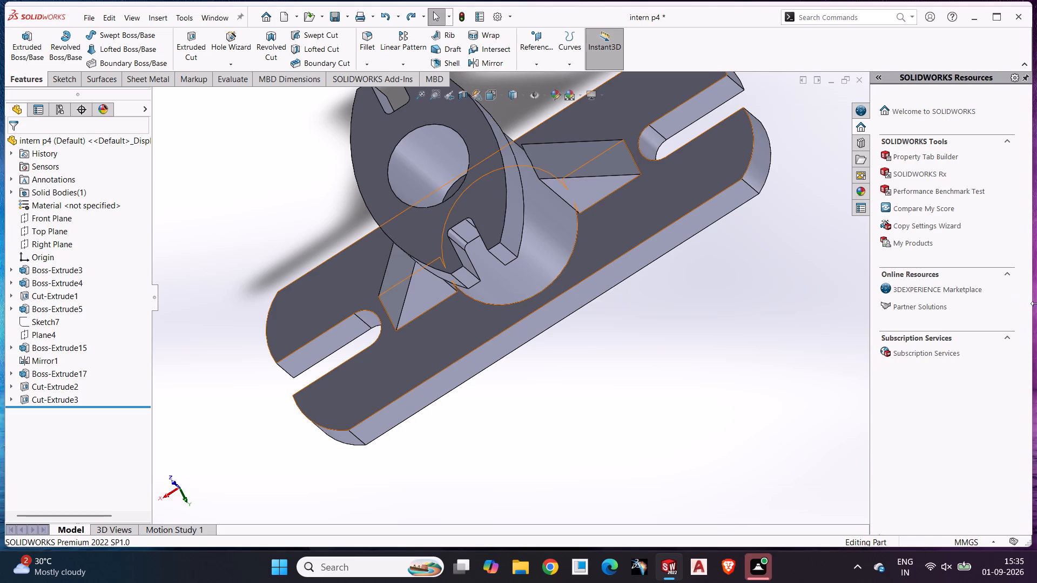
Examine the bracket's base underside, boss, both ribs and notched flange from the side and from above.
{"action": "middle_click_drag", "start_coordinate": [751, 316], "coordinate": [736, 282]}
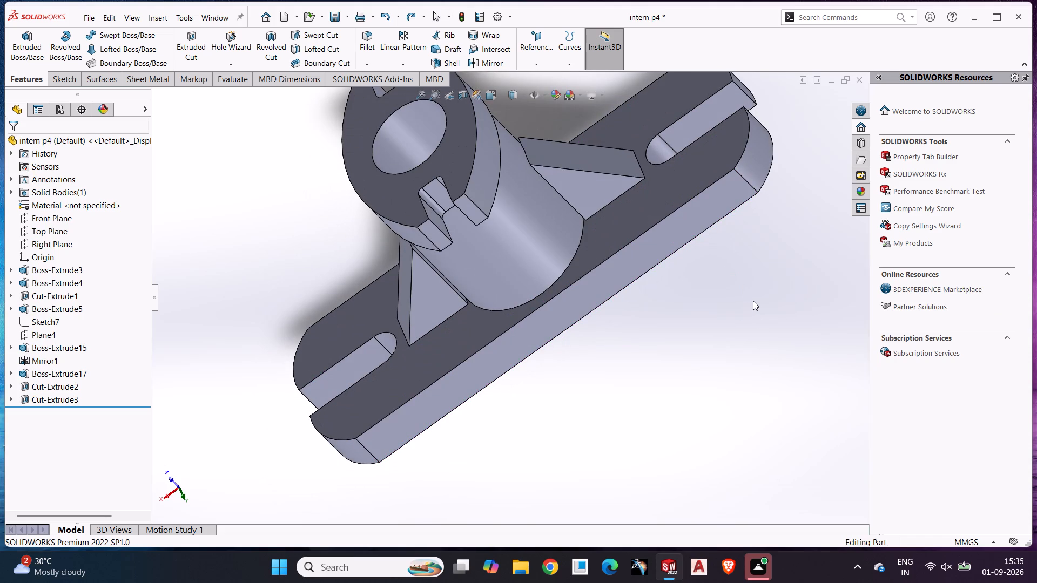
{"action": "middle_click_drag", "start_coordinate": [700, 347], "coordinate": [700, 345]}
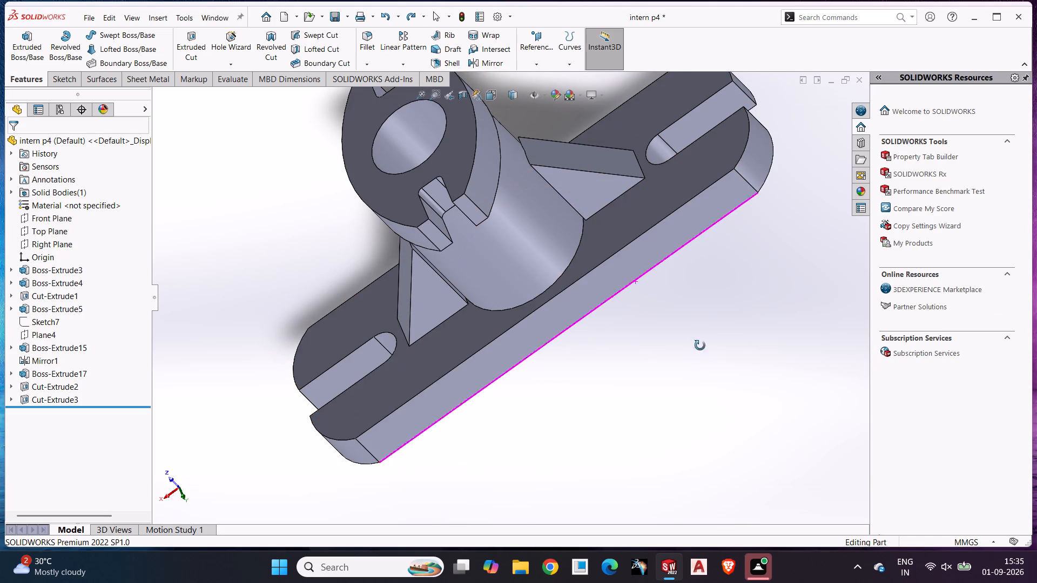
{"action": "middle_click_drag", "start_coordinate": [700, 345], "coordinate": [726, 269]}
{"action": "scroll", "coordinate": [726, 269], "scroll_direction": "down", "scroll_amount": 1}
{"action": "middle_click_drag", "start_coordinate": [722, 300], "coordinate": [731, 279]}
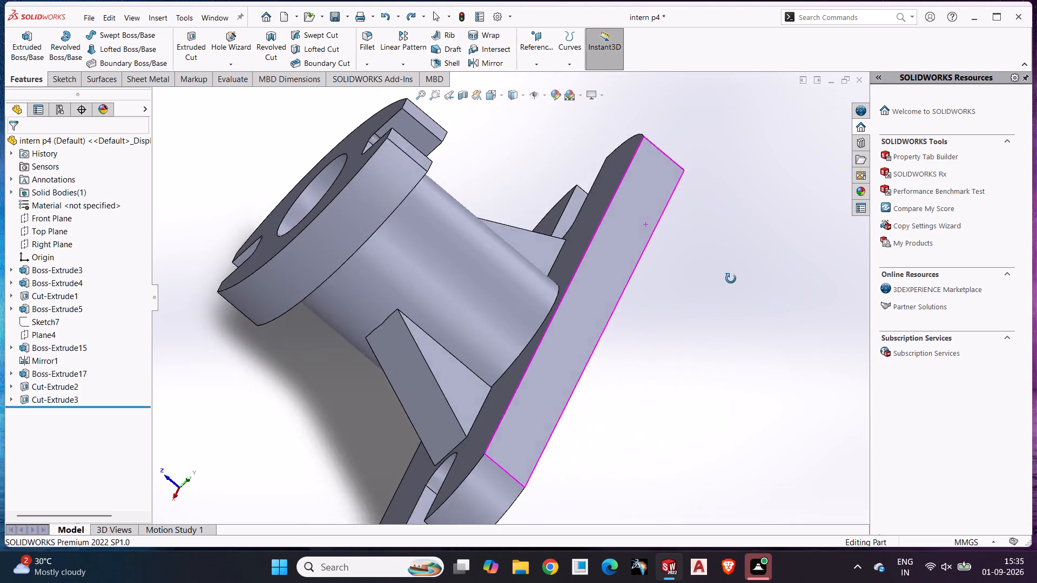
{"action": "middle_click_drag", "start_coordinate": [731, 279], "coordinate": [733, 301]}
{"action": "scroll", "coordinate": [738, 313], "scroll_direction": "up", "scroll_amount": 2}
{"action": "middle_click_drag", "start_coordinate": [728, 332], "coordinate": [789, 250]}
{"action": "middle_click_drag", "start_coordinate": [791, 252], "coordinate": [803, 192]}
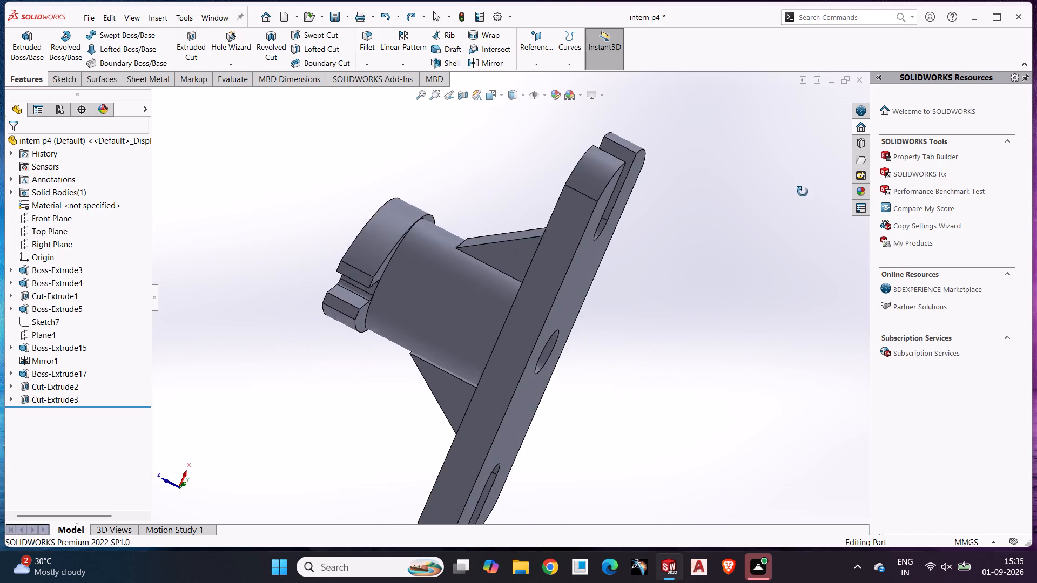
{"action": "middle_click_drag", "start_coordinate": [803, 192], "coordinate": [809, 259]}
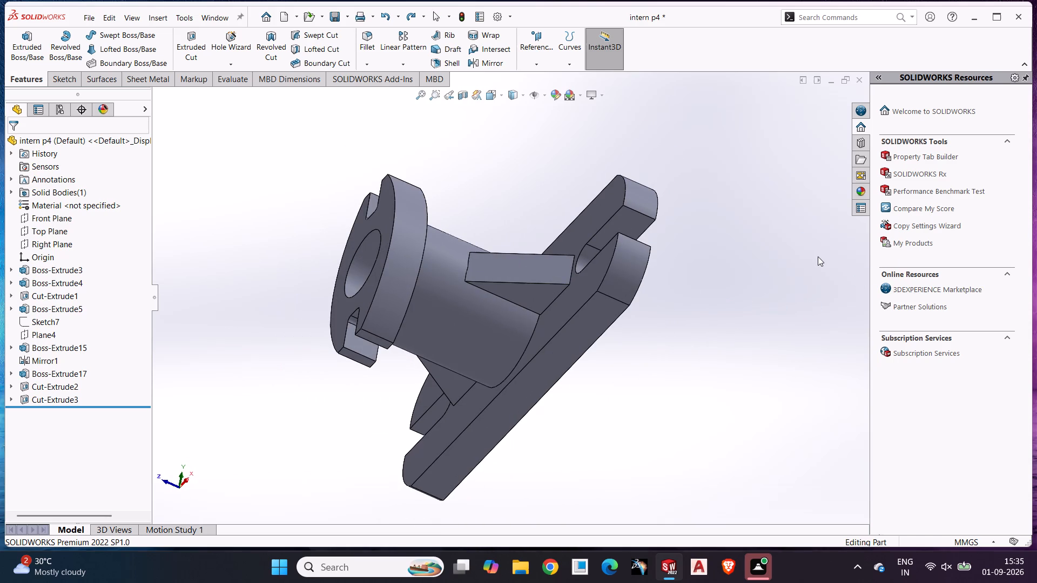
{"action": "middle_click_drag", "start_coordinate": [807, 257], "coordinate": [811, 157]}
{"action": "scroll", "coordinate": [547, 329], "scroll_direction": "down", "scroll_amount": 3}
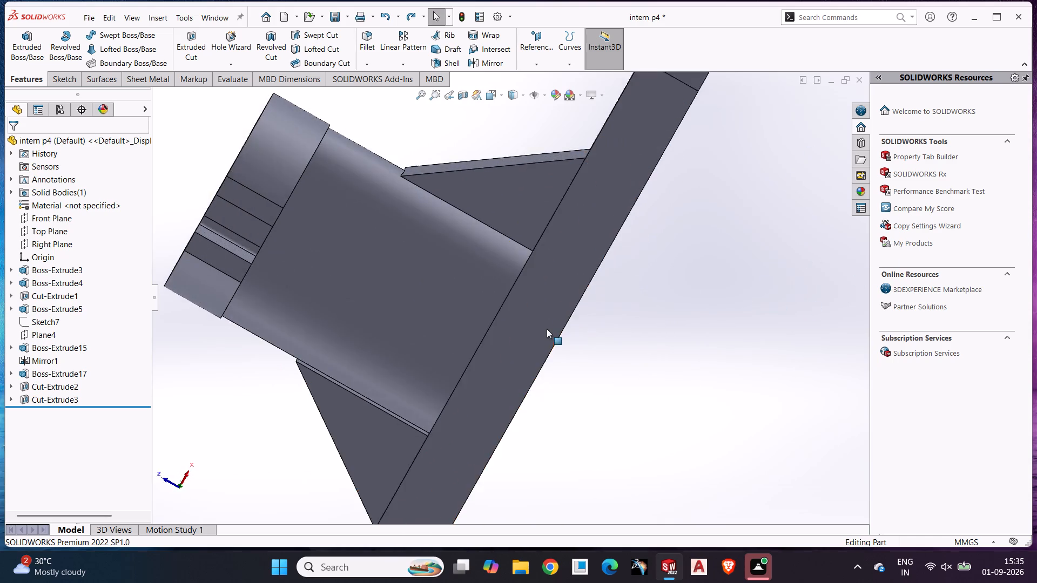
{"action": "middle_click_drag", "start_coordinate": [541, 330], "coordinate": [718, 232]}
{"action": "scroll", "coordinate": [616, 354], "scroll_direction": "up", "scroll_amount": 3}
{"action": "middle_click_drag", "start_coordinate": [616, 354], "coordinate": [489, 355]}
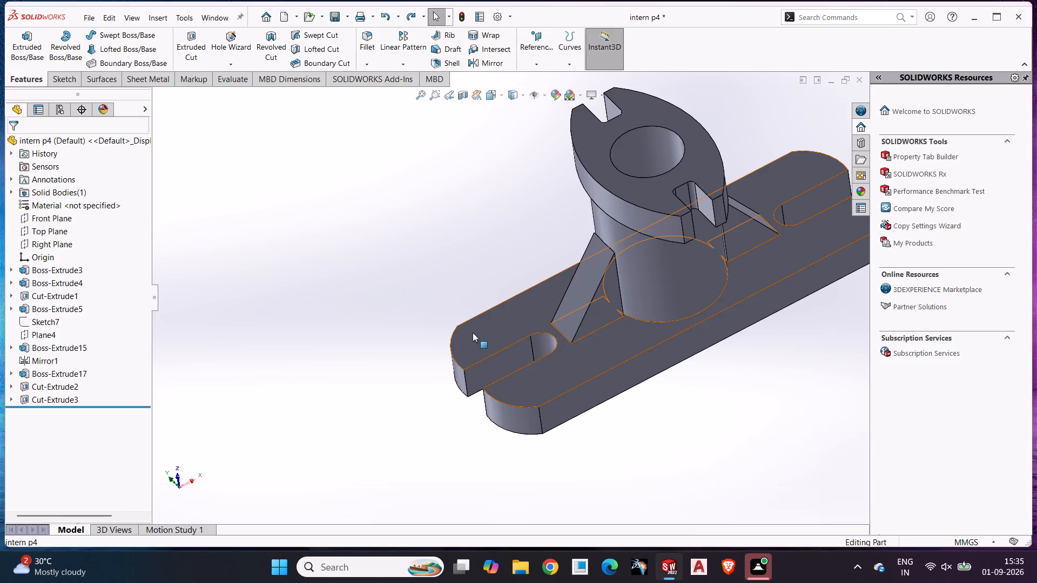
{"action": "middle_click_drag", "start_coordinate": [473, 333], "coordinate": [480, 308]}
{"action": "scroll", "coordinate": [473, 333], "scroll_direction": "up", "scroll_amount": 1}
{"action": "scroll", "coordinate": [480, 308], "scroll_direction": "down", "scroll_amount": 2}
{"action": "middle_click_drag", "start_coordinate": [560, 340], "coordinate": [509, 288]}
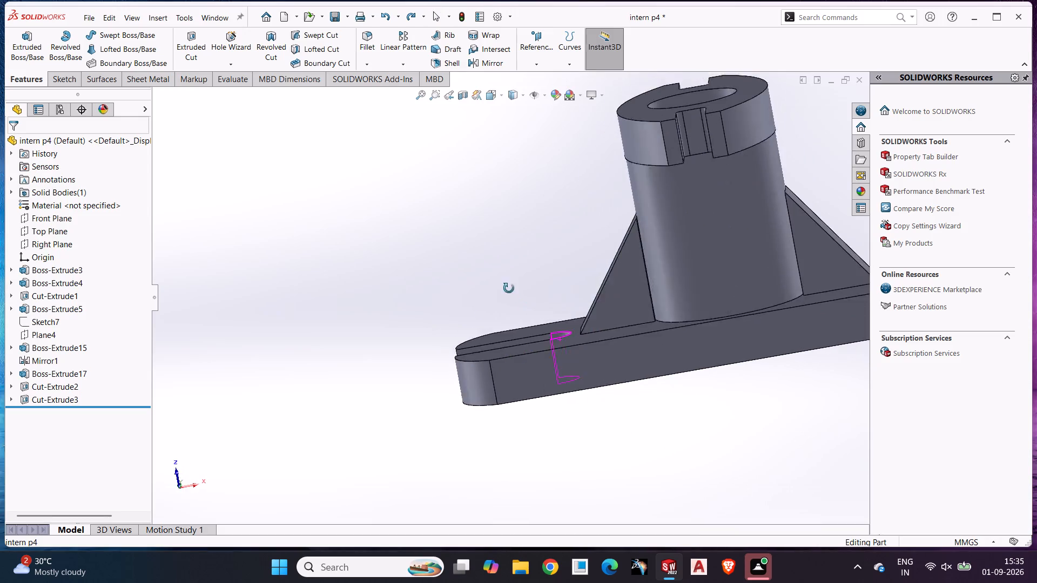
{"action": "middle_click_drag", "start_coordinate": [509, 288], "coordinate": [504, 284]}
{"action": "scroll", "coordinate": [737, 310], "scroll_direction": "up", "scroll_amount": 3}
{"action": "middle_click_drag", "start_coordinate": [710, 327], "coordinate": [501, 403]}
{"action": "scroll", "coordinate": [643, 283], "scroll_direction": "down", "scroll_amount": 3}
{"action": "middle_click_drag", "start_coordinate": [625, 293], "coordinate": [598, 380]}
Switch to the intern p4 drawing and examine the bracket's projected views on Sheet1.
{"action": "left_click", "coordinate": [708, 493]}
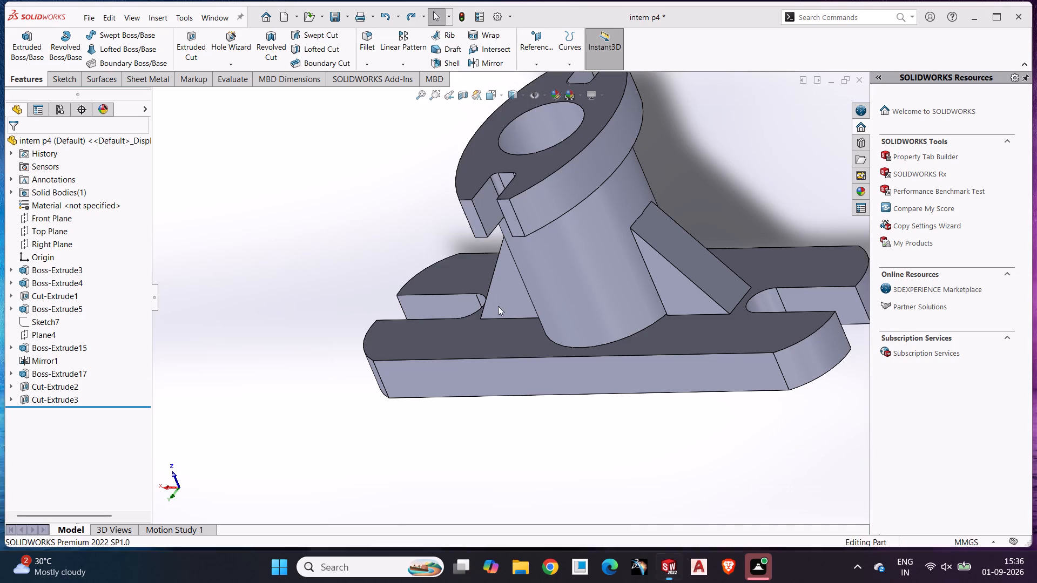
{"action": "scroll", "coordinate": [525, 302], "scroll_direction": "up", "scroll_amount": 1}
{"action": "middle_click_drag", "start_coordinate": [525, 302], "coordinate": [555, 274]}
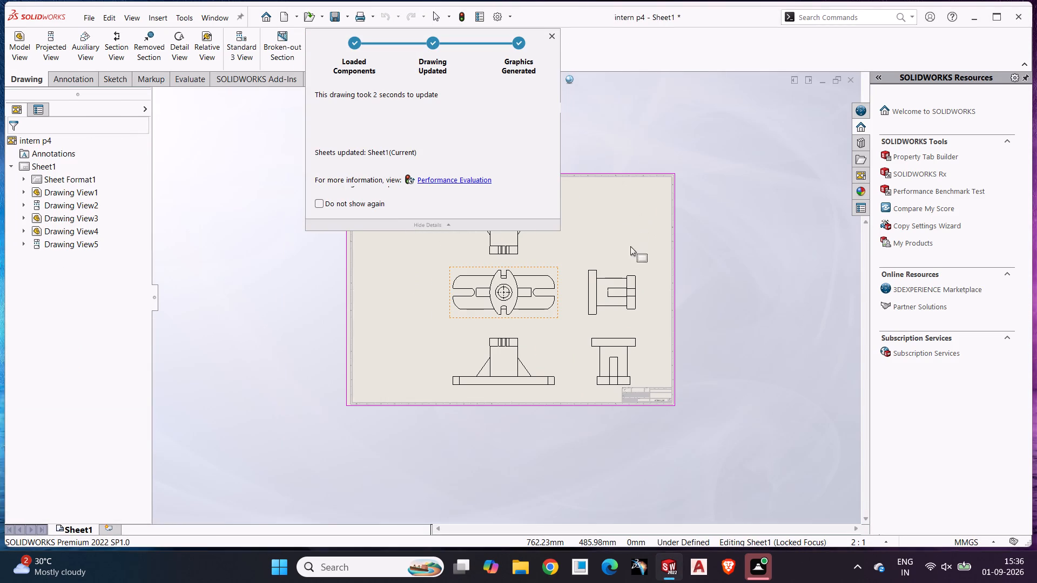
{"action": "left_click", "coordinate": [375, 374]}
{"action": "middle_click_drag", "start_coordinate": [406, 330], "coordinate": [381, 346]}
{"action": "scroll", "coordinate": [386, 350], "scroll_direction": "up", "scroll_amount": 1}
{"action": "scroll", "coordinate": [516, 337], "scroll_direction": "down", "scroll_amount": 7}
{"action": "scroll", "coordinate": [490, 304], "scroll_direction": "up", "scroll_amount": 1}
{"action": "scroll", "coordinate": [463, 241], "scroll_direction": "down", "scroll_amount": 1}
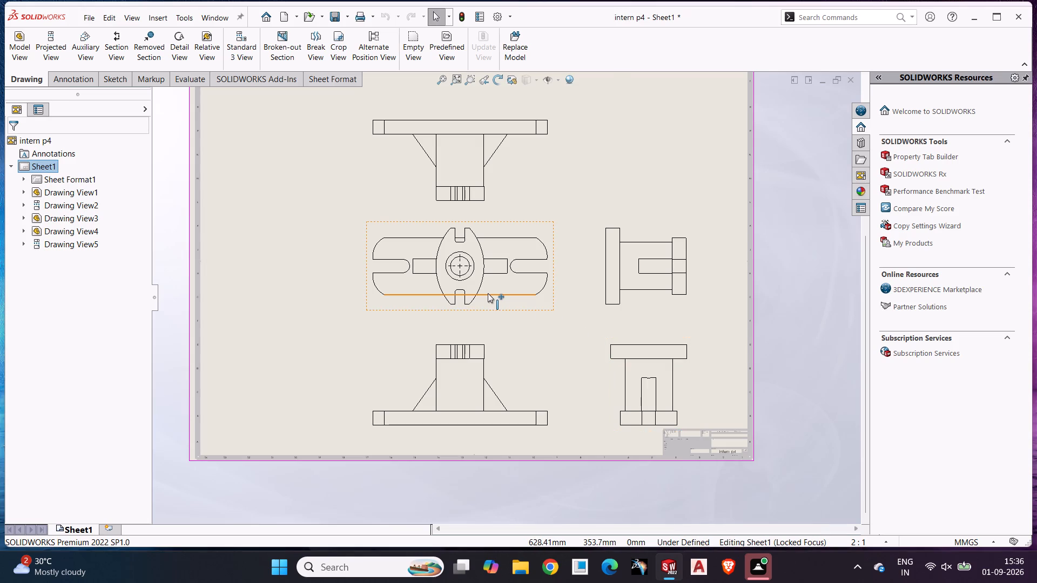
{"action": "scroll", "coordinate": [488, 293], "scroll_direction": "up", "scroll_amount": 2}
{"action": "scroll", "coordinate": [488, 293], "scroll_direction": "down", "scroll_amount": 1}
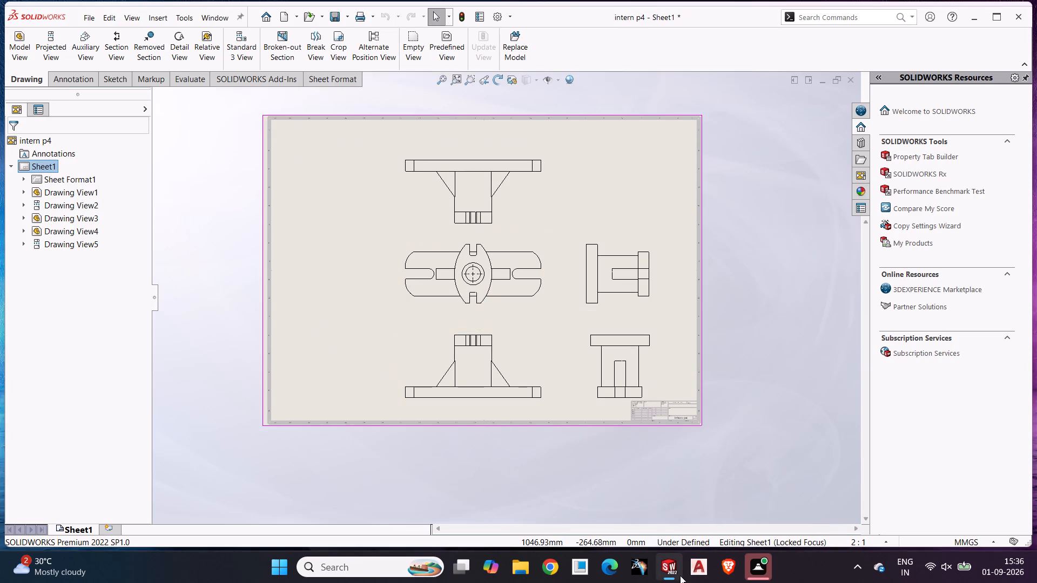
Return to the intern p4 part and examine the base, boss and both ribs from all around.
{"action": "left_click", "coordinate": [600, 510]}
{"action": "scroll", "coordinate": [501, 343], "scroll_direction": "up", "scroll_amount": 3}
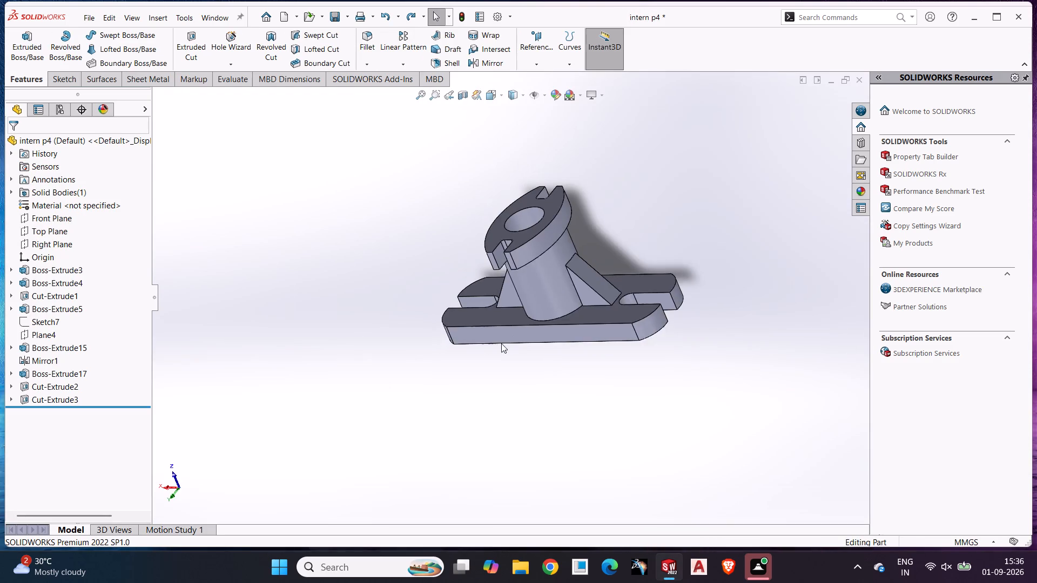
{"action": "scroll", "coordinate": [515, 343], "scroll_direction": "down", "scroll_amount": 3}
{"action": "scroll", "coordinate": [553, 342], "scroll_direction": "up", "scroll_amount": 1}
{"action": "middle_click_drag", "start_coordinate": [553, 342], "coordinate": [547, 396]}
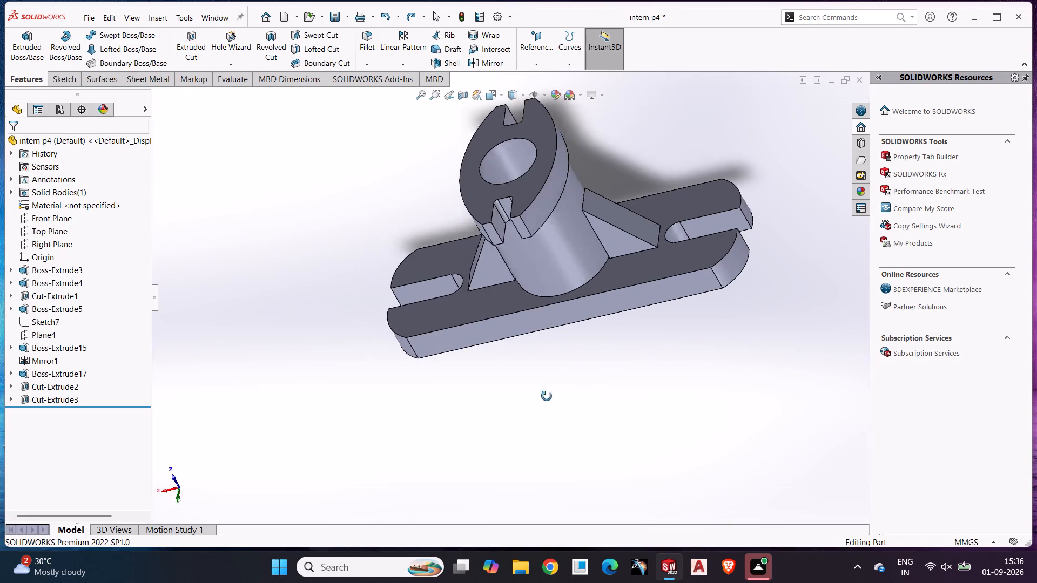
{"action": "middle_click_drag", "start_coordinate": [547, 396], "coordinate": [555, 391]}
{"action": "scroll", "coordinate": [617, 371], "scroll_direction": "down", "scroll_amount": 1}
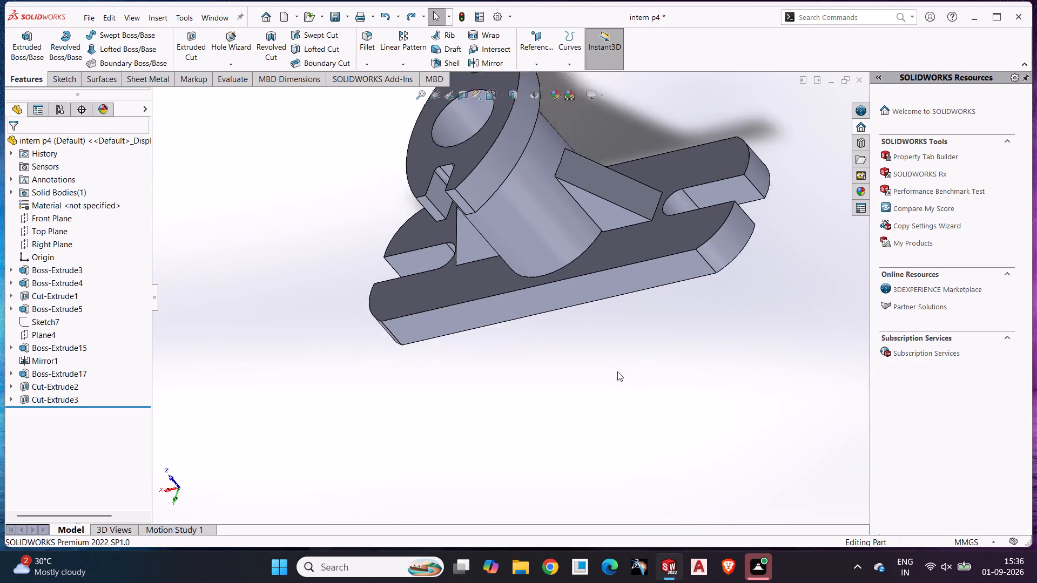
{"action": "scroll", "coordinate": [617, 371], "scroll_direction": "down", "scroll_amount": 1}
{"action": "scroll", "coordinate": [617, 371], "scroll_direction": "up", "scroll_amount": 2}
{"action": "middle_click_drag", "start_coordinate": [612, 364], "coordinate": [702, 247]}
{"action": "middle_click_drag", "start_coordinate": [517, 282], "coordinate": [593, 285]}
{"action": "middle_click_drag", "start_coordinate": [439, 317], "coordinate": [540, 317]}
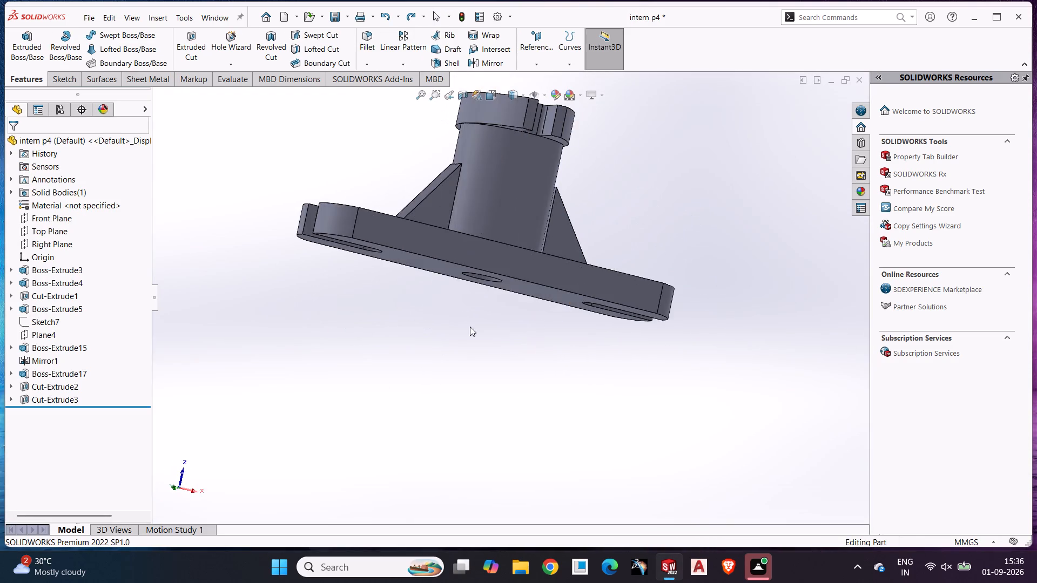
{"action": "middle_click_drag", "start_coordinate": [470, 327], "coordinate": [555, 330]}
{"action": "middle_click_drag", "start_coordinate": [408, 330], "coordinate": [526, 330]}
{"action": "middle_click_drag", "start_coordinate": [413, 332], "coordinate": [589, 306]}
{"action": "middle_click_drag", "start_coordinate": [464, 321], "coordinate": [593, 299]}
{"action": "middle_click_drag", "start_coordinate": [518, 304], "coordinate": [662, 323]}
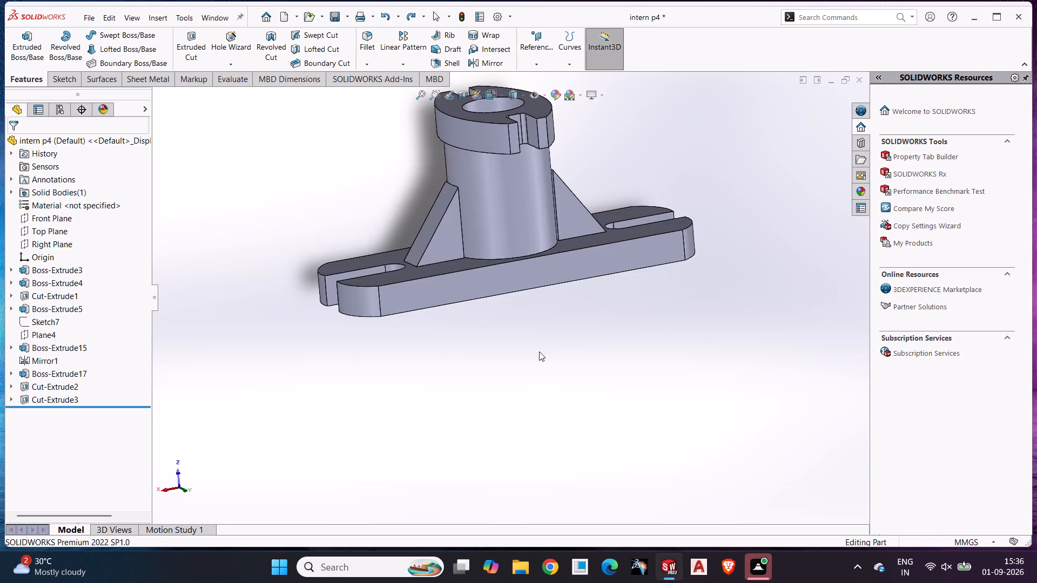
{"action": "middle_click_drag", "start_coordinate": [454, 358], "coordinate": [598, 341]}
{"action": "middle_click_drag", "start_coordinate": [486, 341], "coordinate": [576, 334]}
{"action": "middle_click_drag", "start_coordinate": [482, 343], "coordinate": [584, 431]}
{"action": "scroll", "coordinate": [550, 345], "scroll_direction": "down", "scroll_amount": 3}
{"action": "scroll", "coordinate": [544, 336], "scroll_direction": "up", "scroll_amount": 3}
Examine the notched flange face, the bore through the boss and the underside of the base.
{"action": "middle_click_drag", "start_coordinate": [523, 229], "coordinate": [540, 374]}
{"action": "scroll", "coordinate": [476, 195], "scroll_direction": "up", "scroll_amount": 2}
{"action": "scroll", "coordinate": [476, 195], "scroll_direction": "down", "scroll_amount": 3}
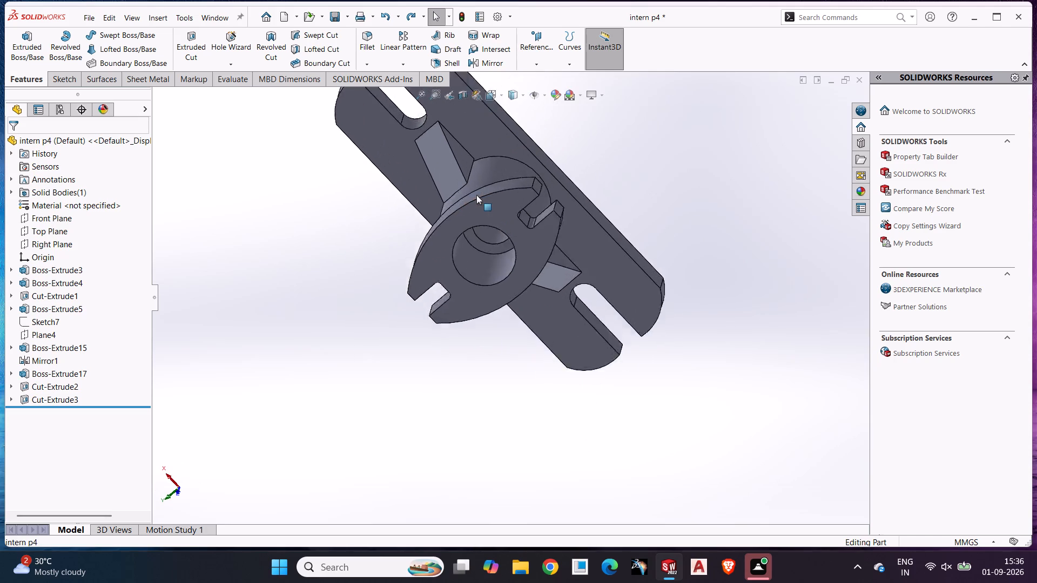
{"action": "scroll", "coordinate": [476, 195], "scroll_direction": "down", "scroll_amount": 3}
{"action": "middle_click_drag", "start_coordinate": [446, 314], "coordinate": [491, 306]}
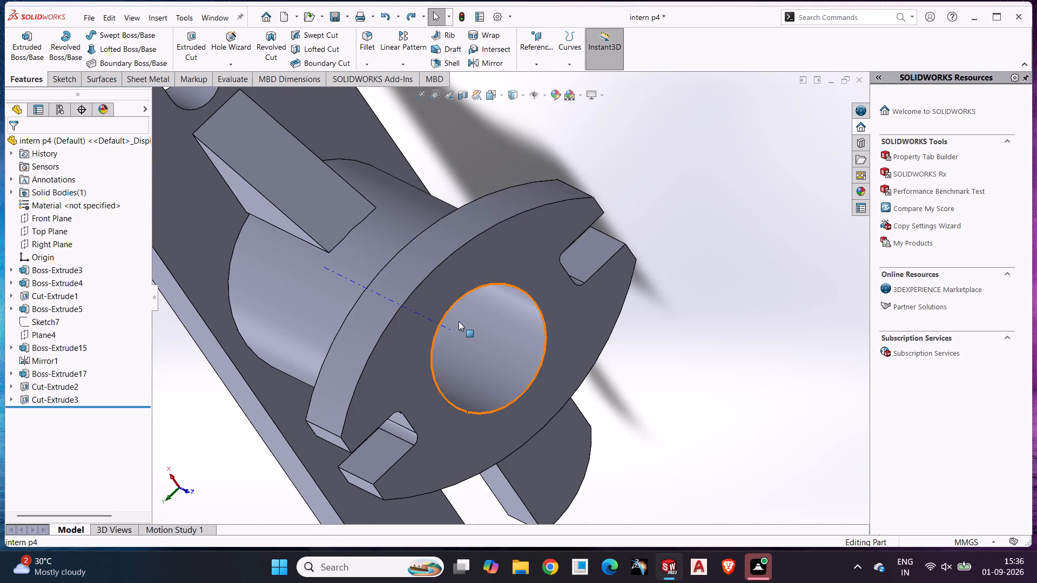
{"action": "middle_click_drag", "start_coordinate": [463, 327], "coordinate": [423, 291]}
{"action": "scroll", "coordinate": [487, 320], "scroll_direction": "up", "scroll_amount": 3}
{"action": "middle_click_drag", "start_coordinate": [542, 365], "coordinate": [563, 240]}
{"action": "scroll", "coordinate": [542, 365], "scroll_direction": "up", "scroll_amount": 1}
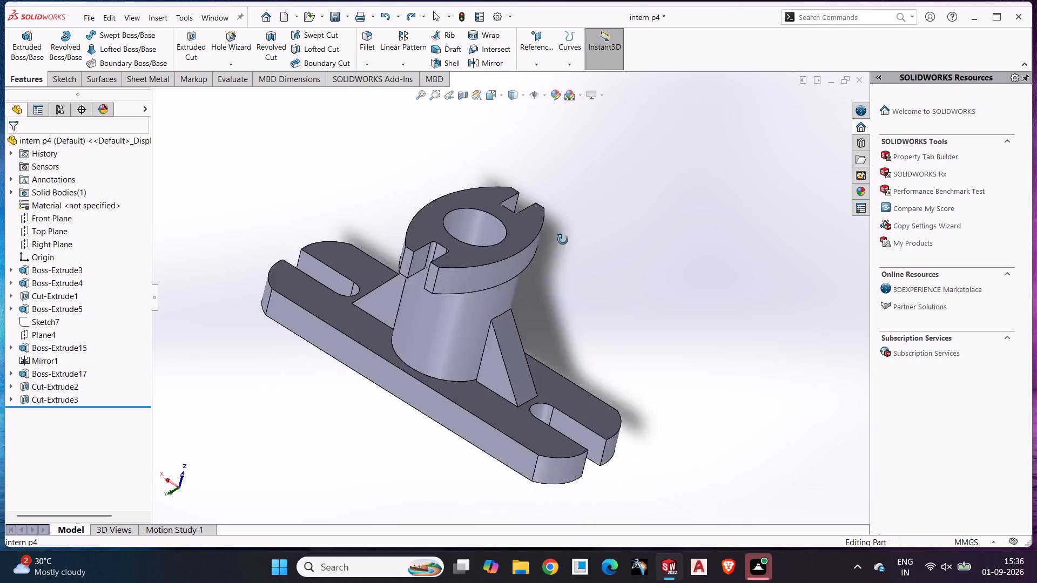
{"action": "middle_click_drag", "start_coordinate": [563, 240], "coordinate": [440, 442]}
{"action": "middle_click_drag", "start_coordinate": [486, 351], "coordinate": [370, 469]}
{"action": "middle_click_drag", "start_coordinate": [432, 340], "coordinate": [441, 354]}
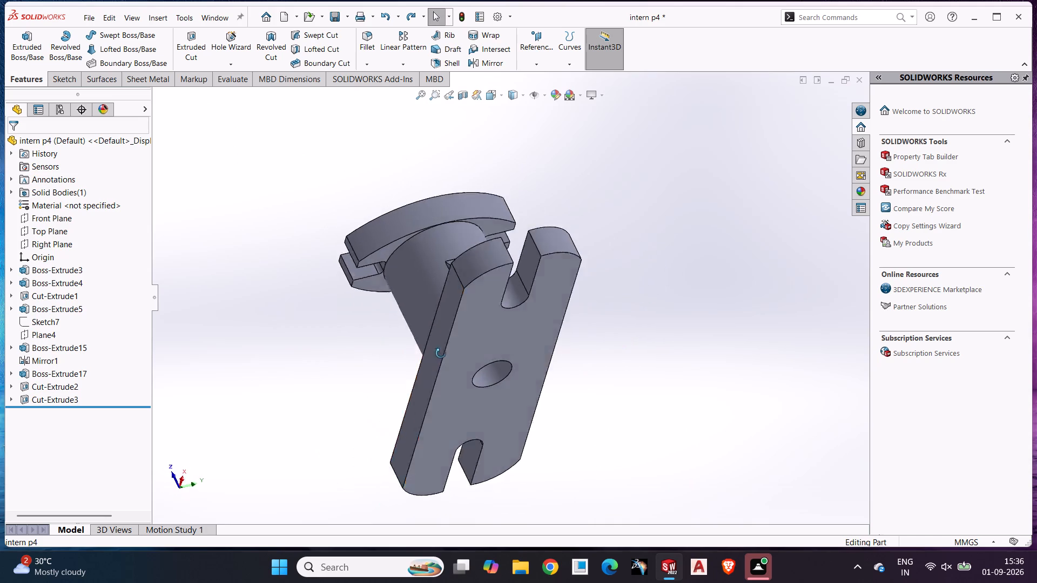
{"action": "middle_click_drag", "start_coordinate": [441, 354], "coordinate": [515, 442]}
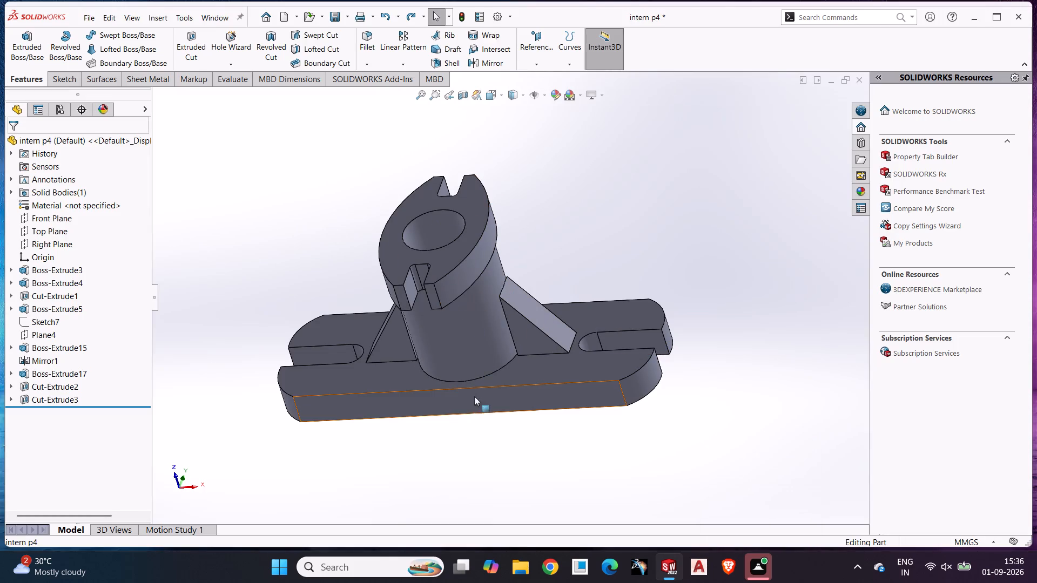
{"action": "middle_click_drag", "start_coordinate": [422, 412], "coordinate": [442, 402]}
{"action": "scroll", "coordinate": [442, 402], "scroll_direction": "down", "scroll_amount": 2}
{"action": "middle_click_drag", "start_coordinate": [456, 262], "coordinate": [461, 438]}
{"action": "middle_click_drag", "start_coordinate": [455, 340], "coordinate": [455, 279]}
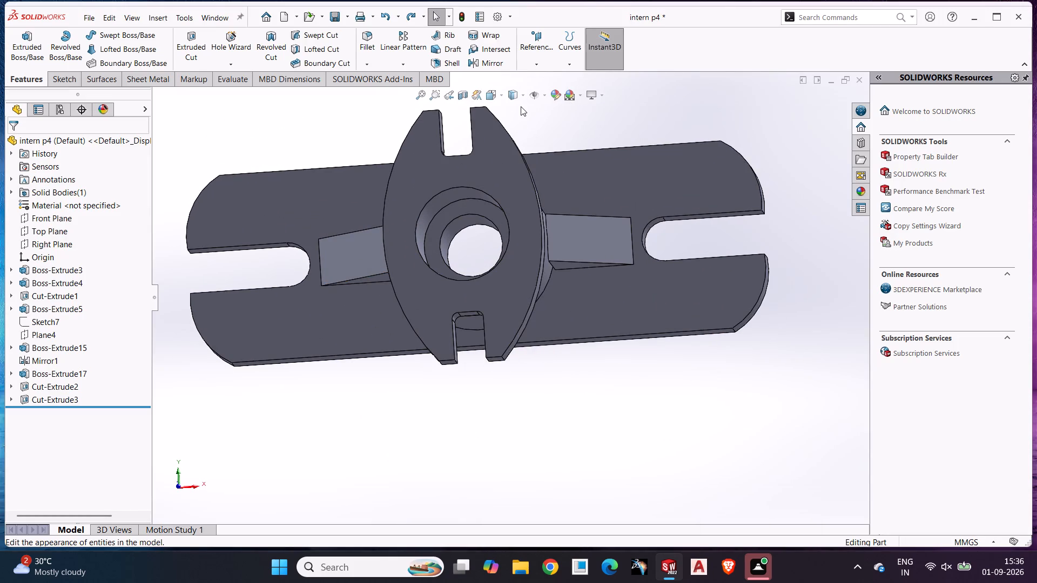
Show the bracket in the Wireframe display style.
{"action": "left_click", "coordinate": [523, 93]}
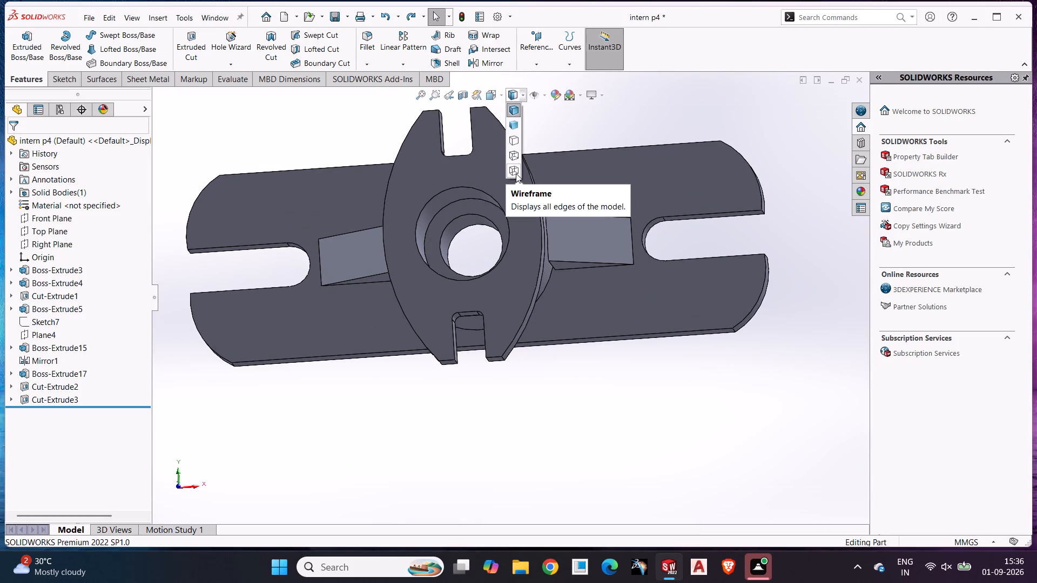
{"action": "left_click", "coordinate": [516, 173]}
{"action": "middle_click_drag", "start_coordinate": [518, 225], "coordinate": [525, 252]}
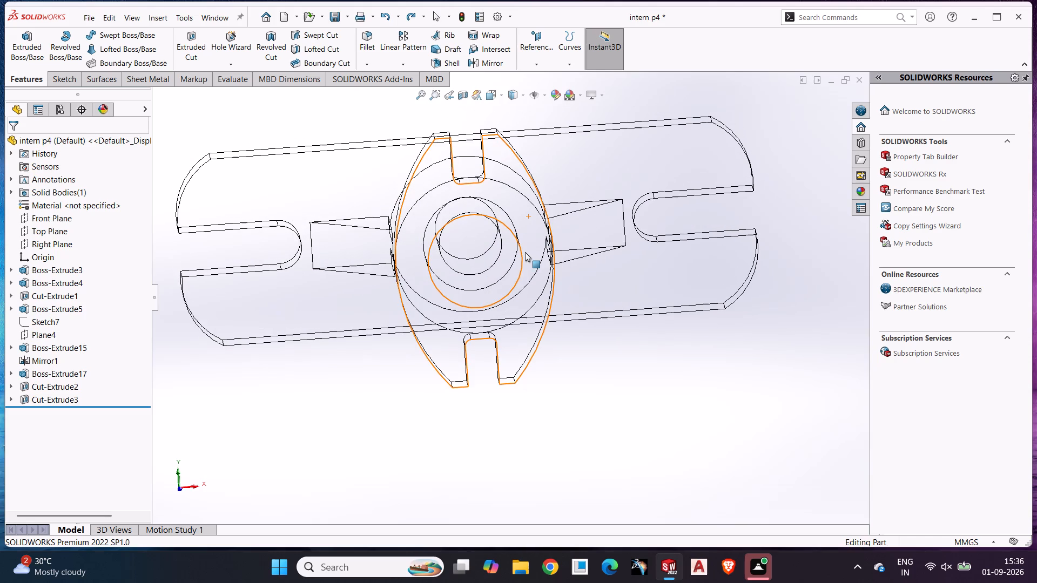
Show the bracket in the standard Front view with the Hidden Lines Removed display style.
{"action": "key", "text": "ctrl+1"}
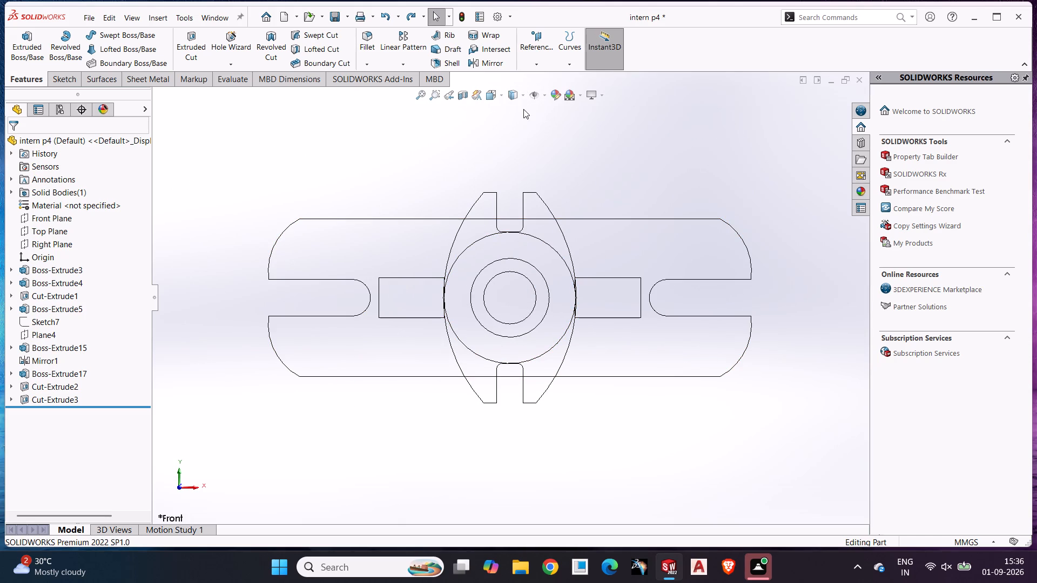
{"action": "left_click", "coordinate": [522, 91]}
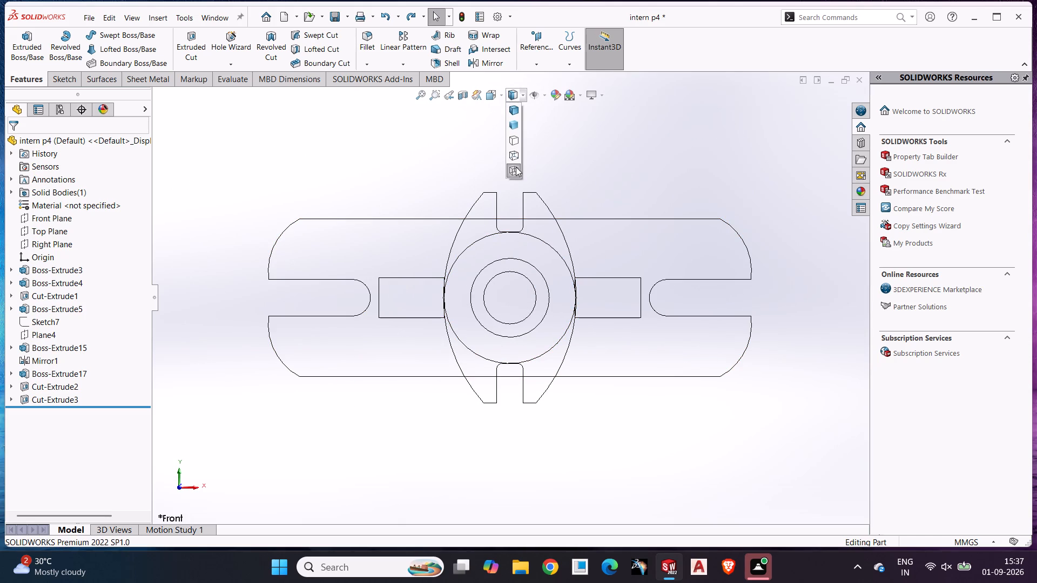
{"action": "left_click", "coordinate": [514, 144]}
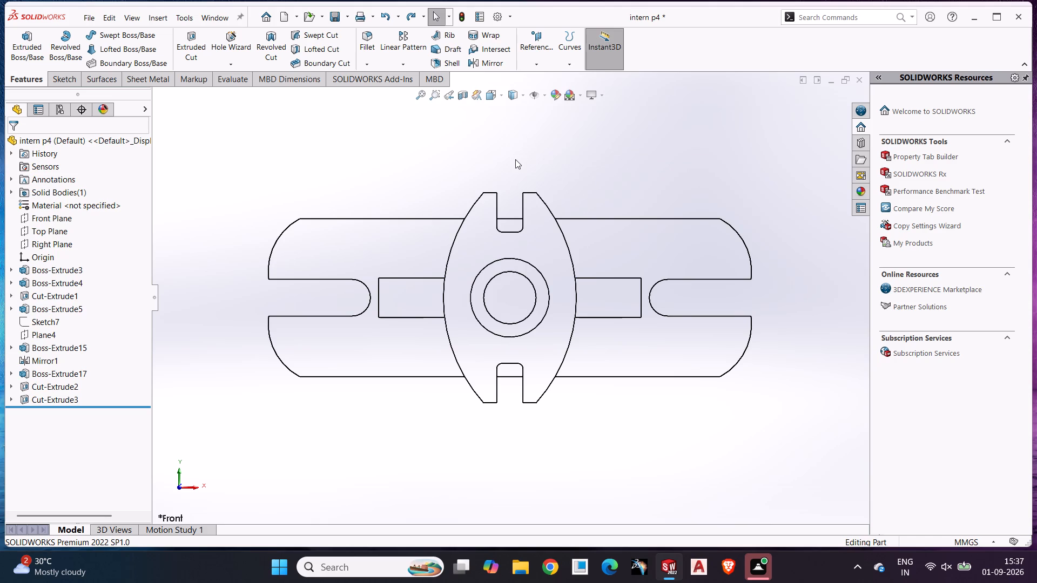
Show the bracket in the Shaded With Edges display style, tilted so the notched flange, boss, ribs and slotted base are all visible.
{"action": "middle_click_drag", "start_coordinate": [483, 405], "coordinate": [475, 318]}
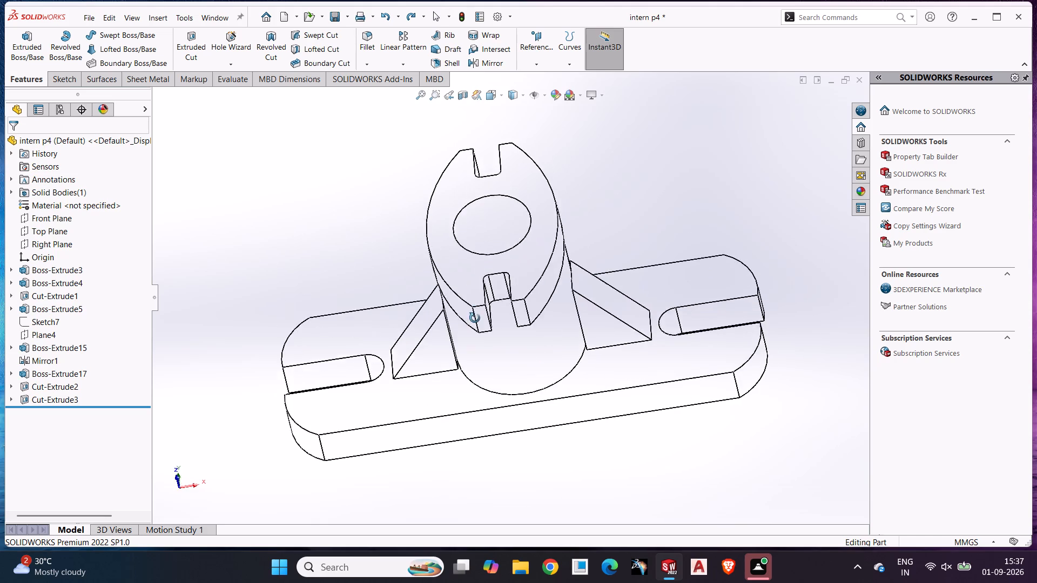
{"action": "middle_click_drag", "start_coordinate": [475, 318], "coordinate": [488, 410]}
{"action": "key", "text": "ctrl+1"}
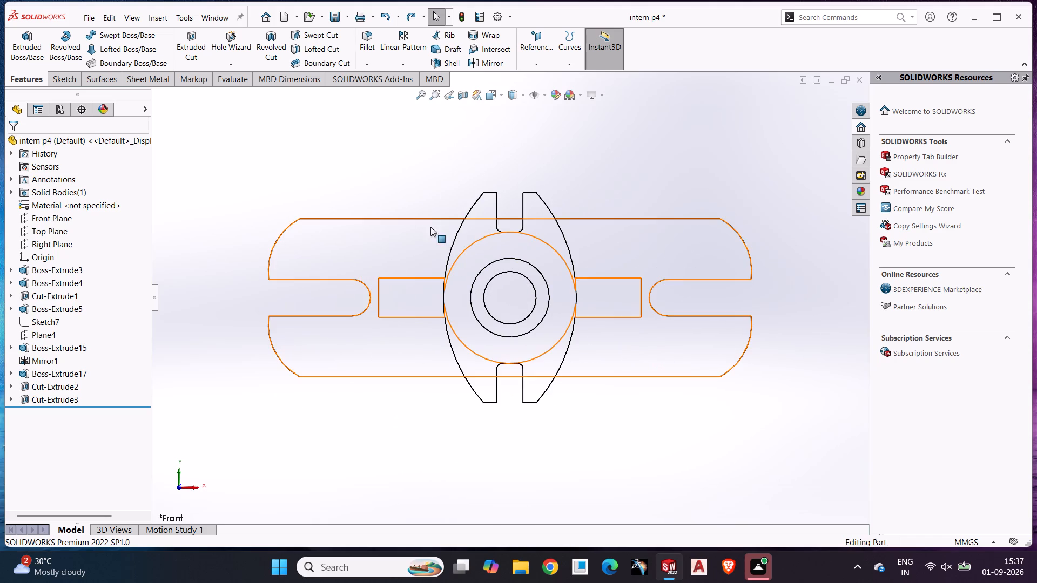
{"action": "left_click", "coordinate": [523, 99]}
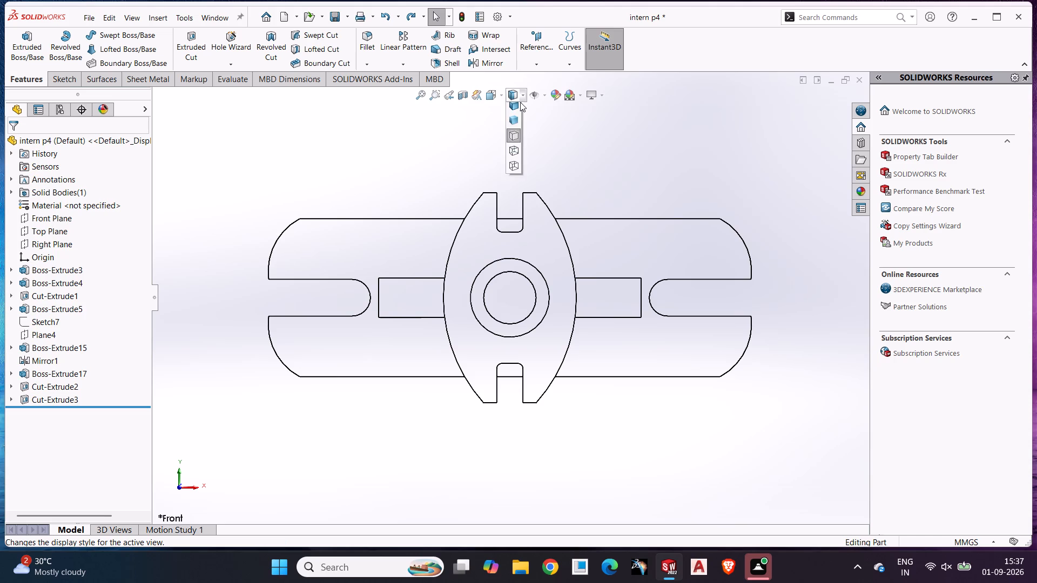
{"action": "left_click", "coordinate": [516, 114]}
{"action": "middle_click_drag", "start_coordinate": [558, 202], "coordinate": [564, 170]}
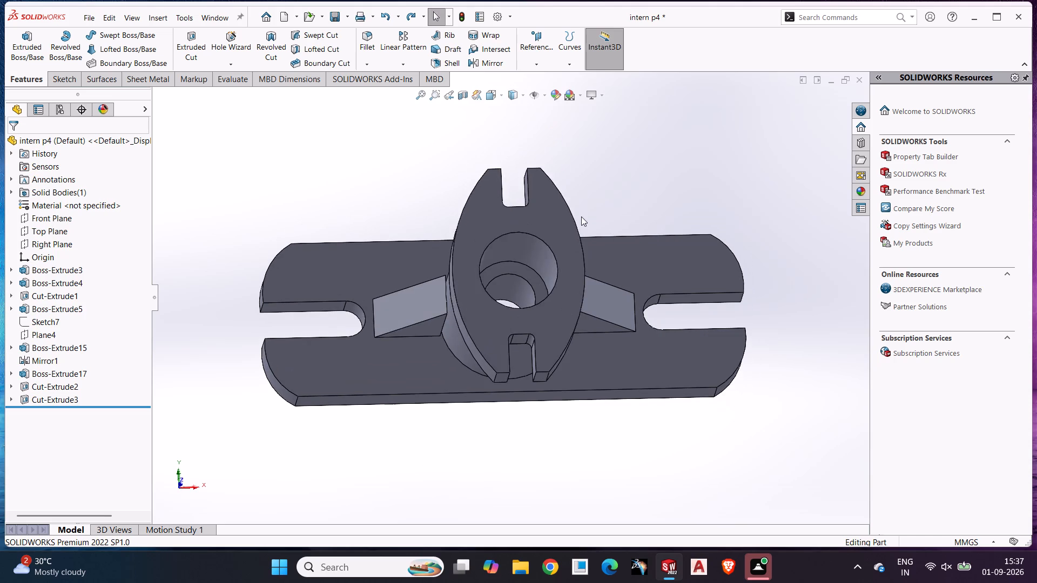
{"action": "middle_click_drag", "start_coordinate": [552, 225], "coordinate": [534, 155]}
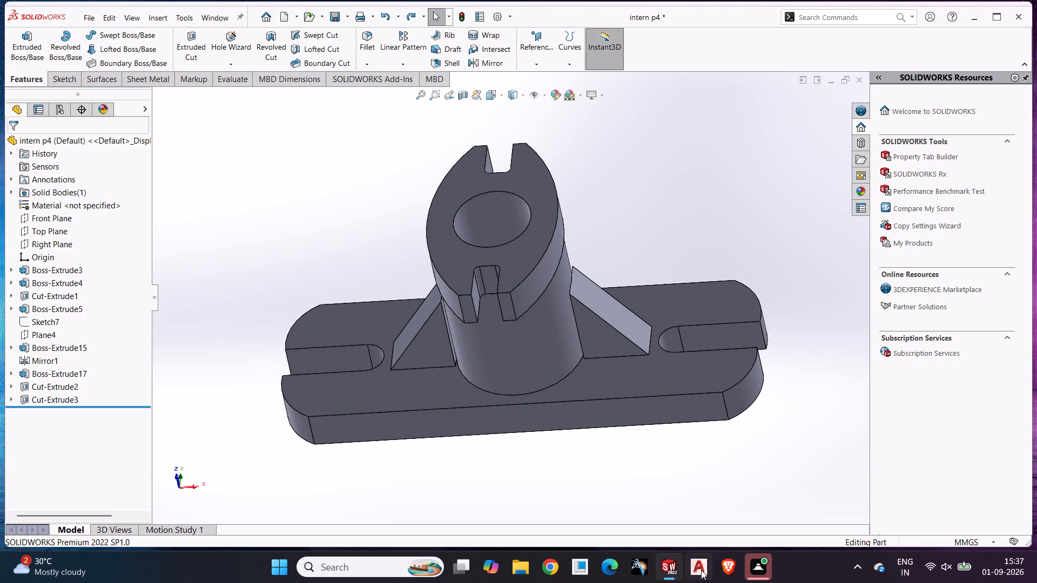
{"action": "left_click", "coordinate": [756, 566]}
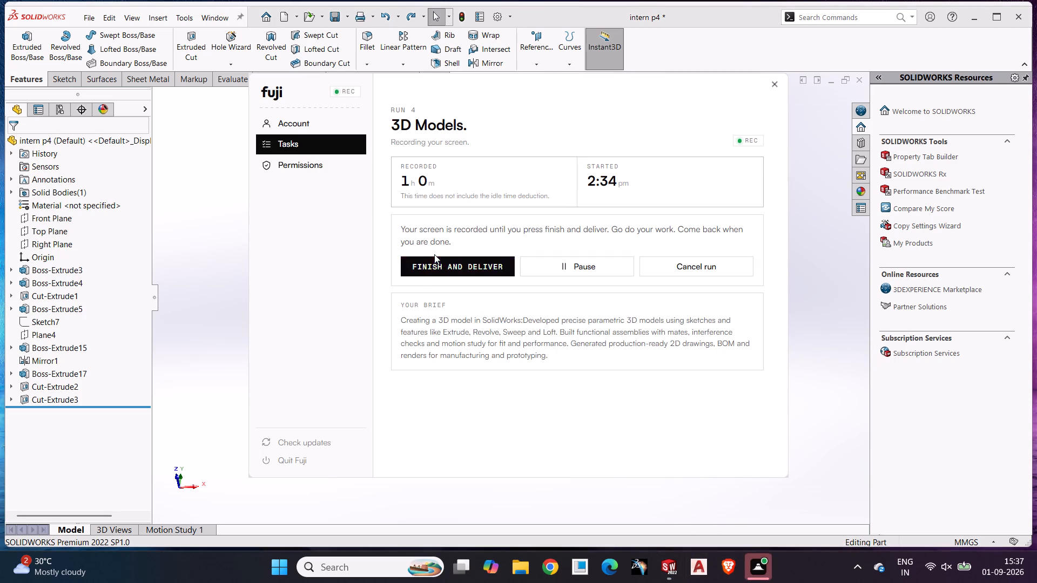